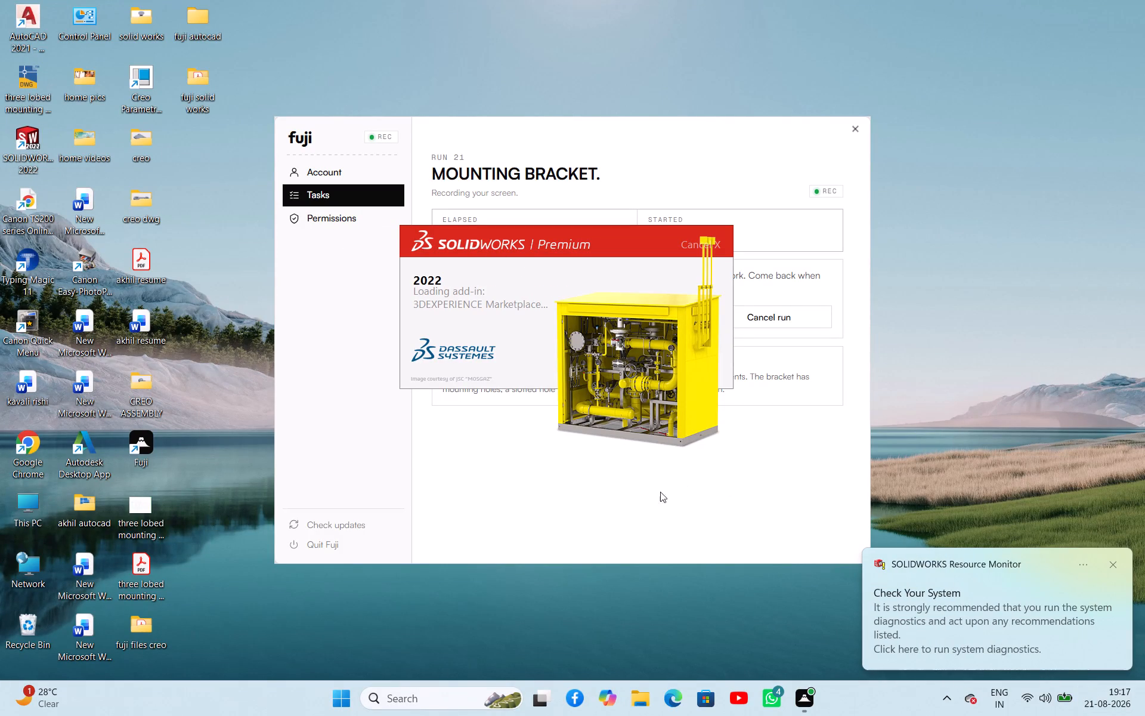
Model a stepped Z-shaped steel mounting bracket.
Dismiss the SOLIDWORKS Resource Monitor notification.
click(1112, 567)
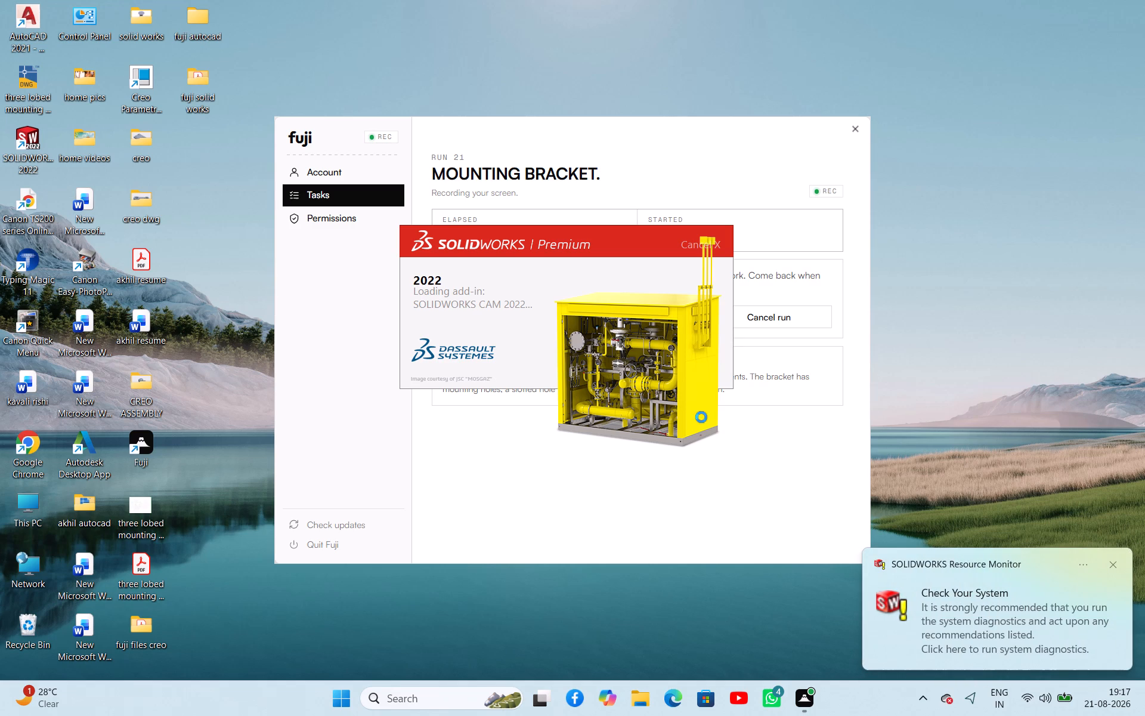
click(1115, 561)
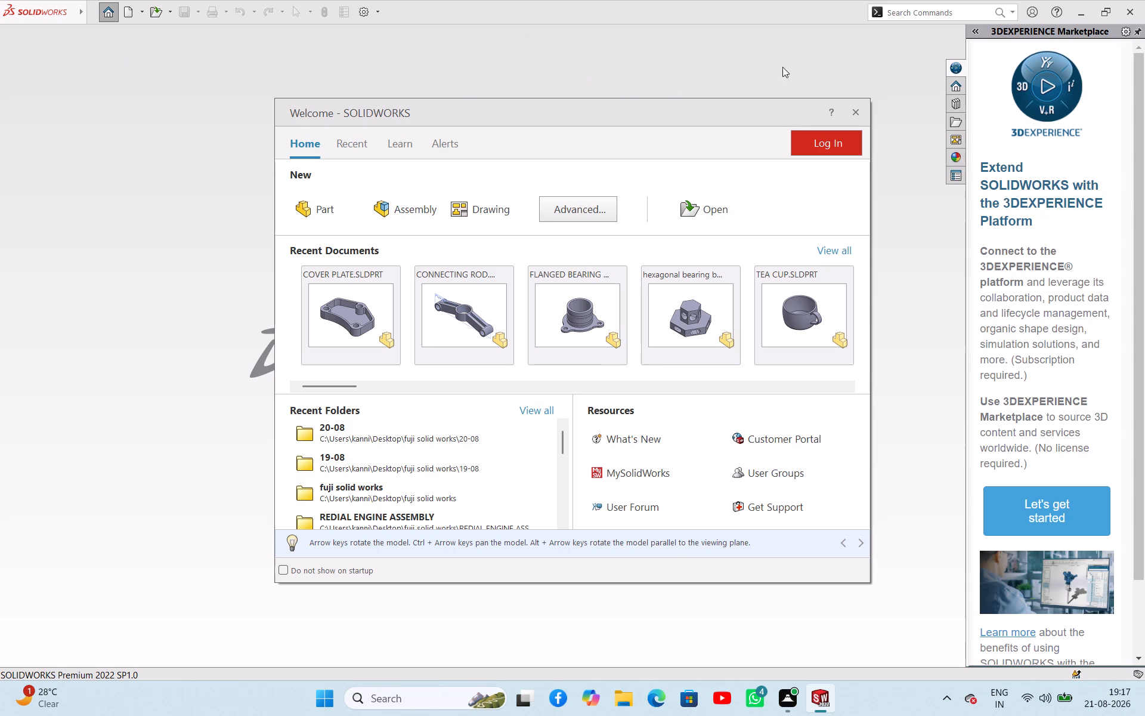
Create a new part document and open a sketch on the Front Plane.
click(315, 210)
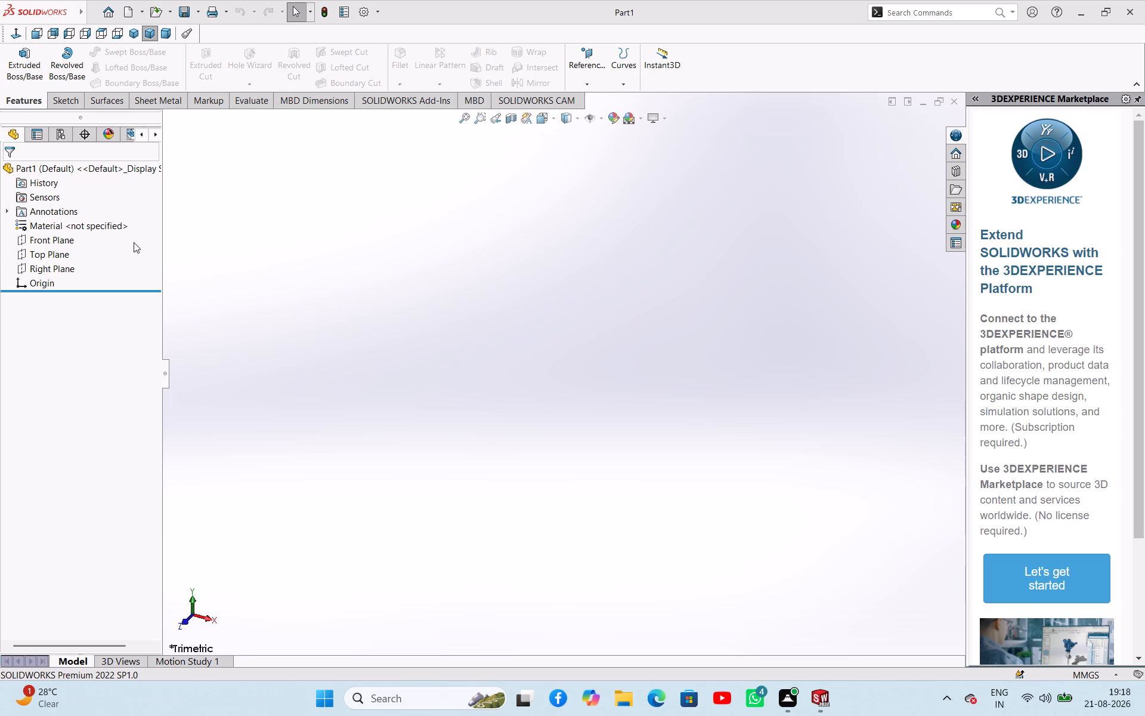
click(66, 238)
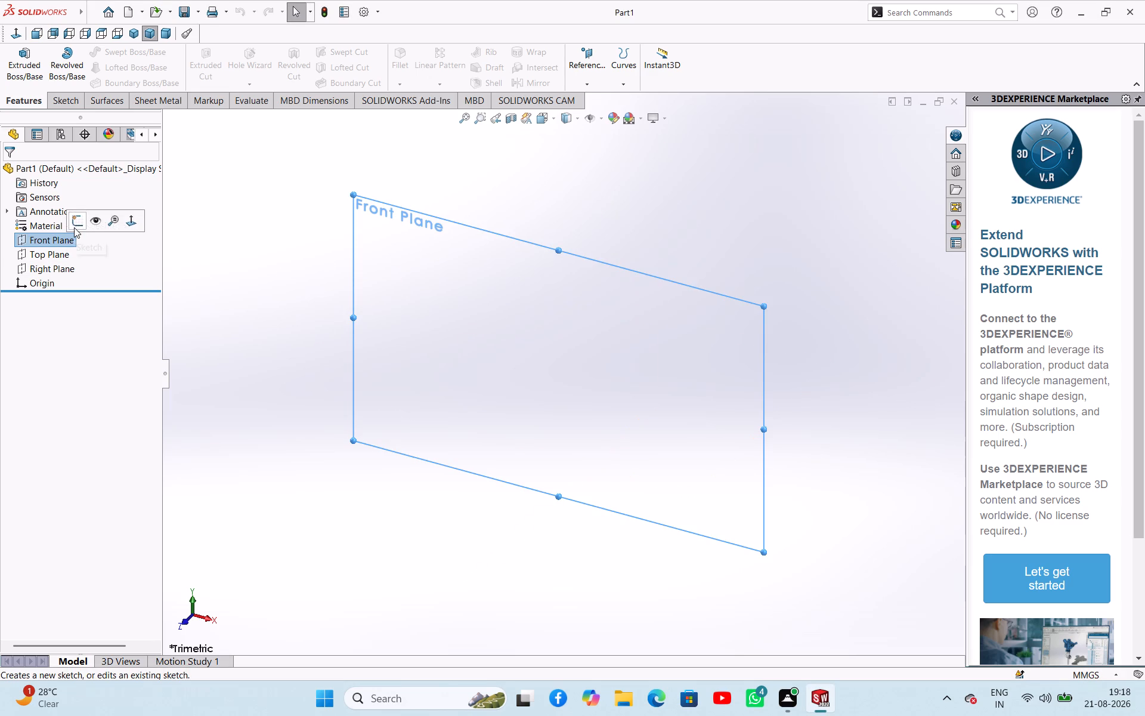
click(75, 227)
click(276, 256)
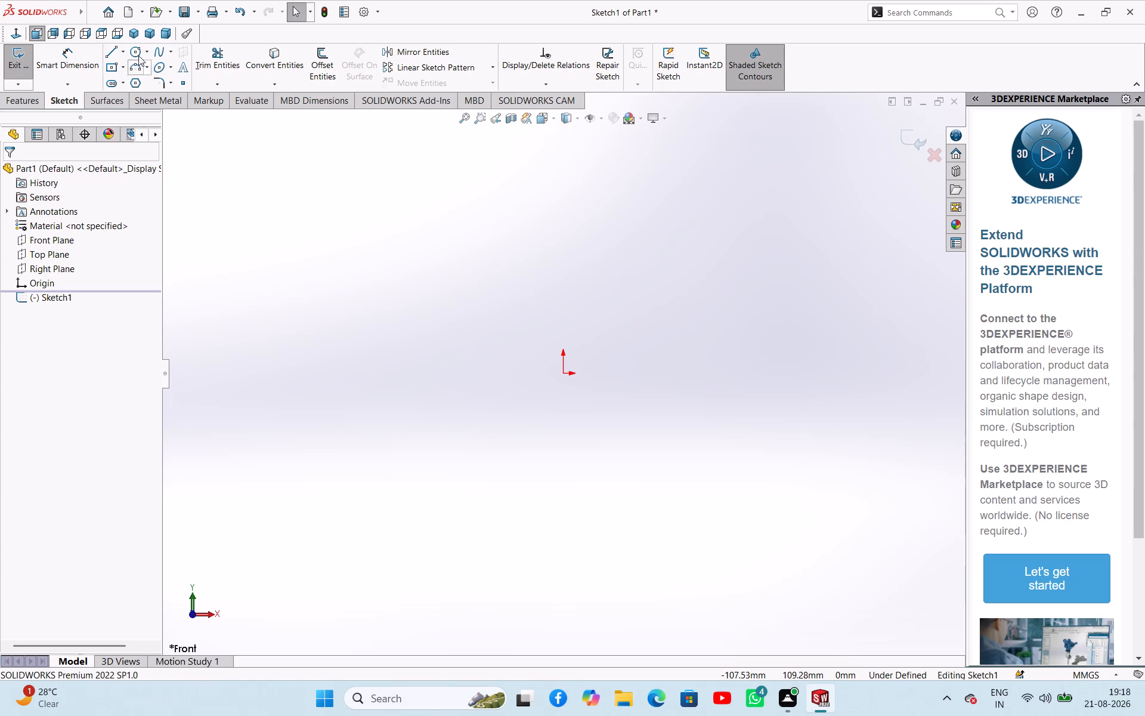
Draw a vertical construction midpoint line centred on the origin.
click(121, 49)
click(123, 82)
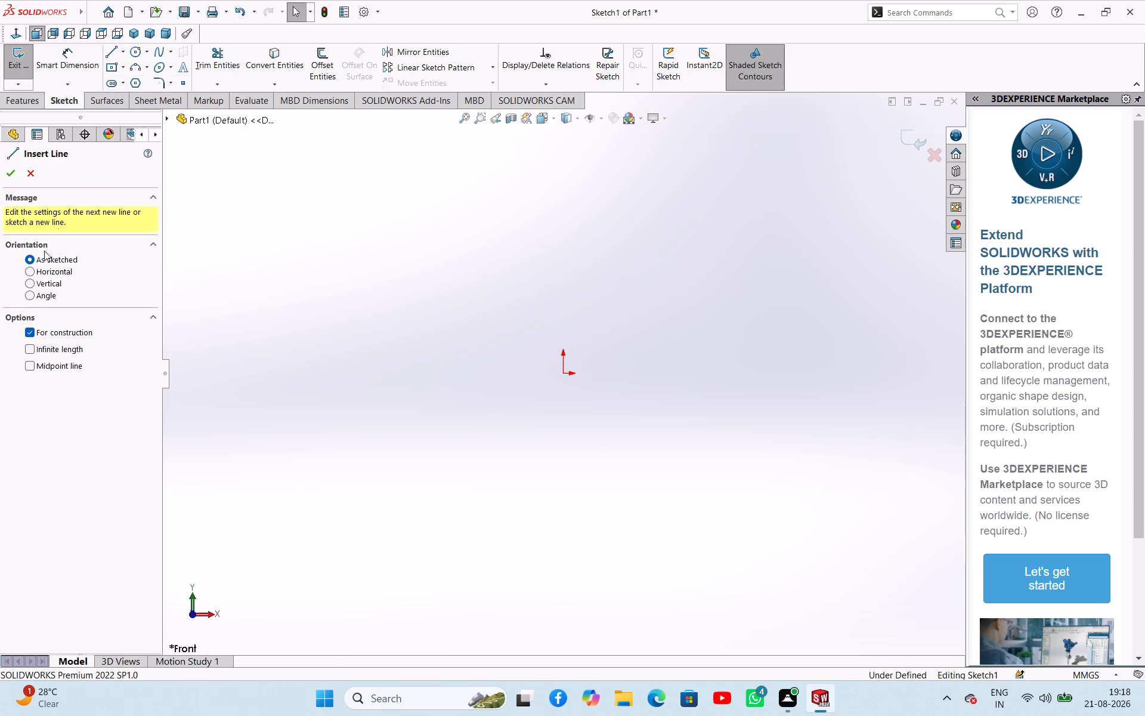
click(29, 363)
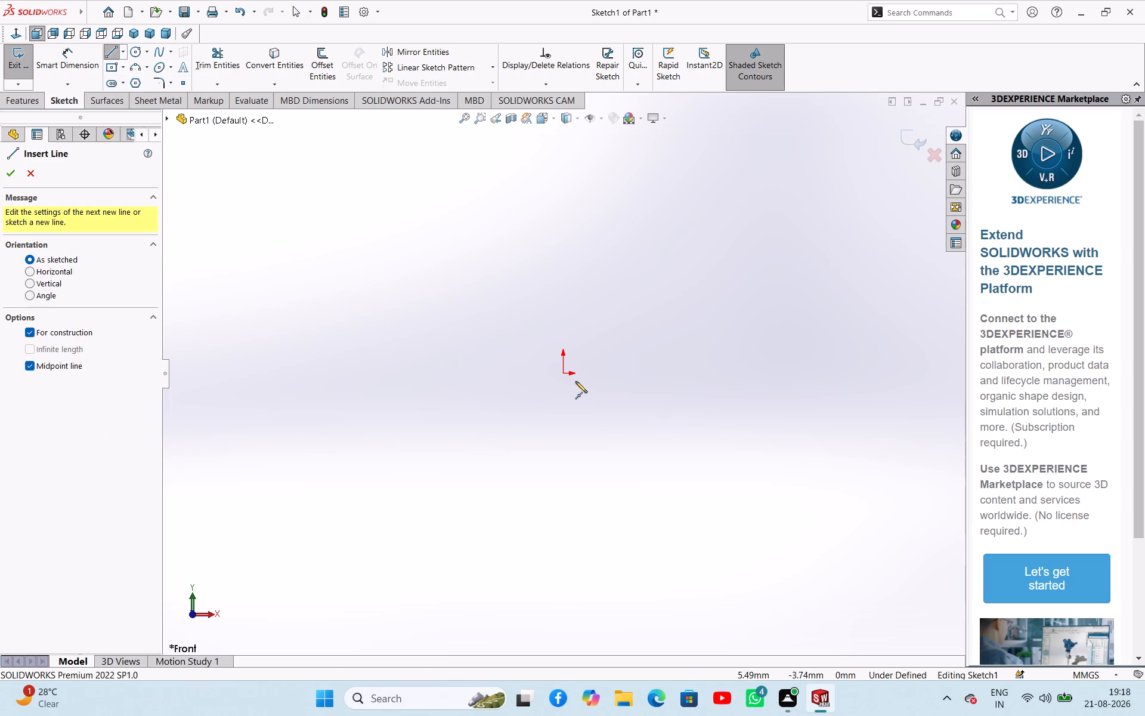
click(564, 374)
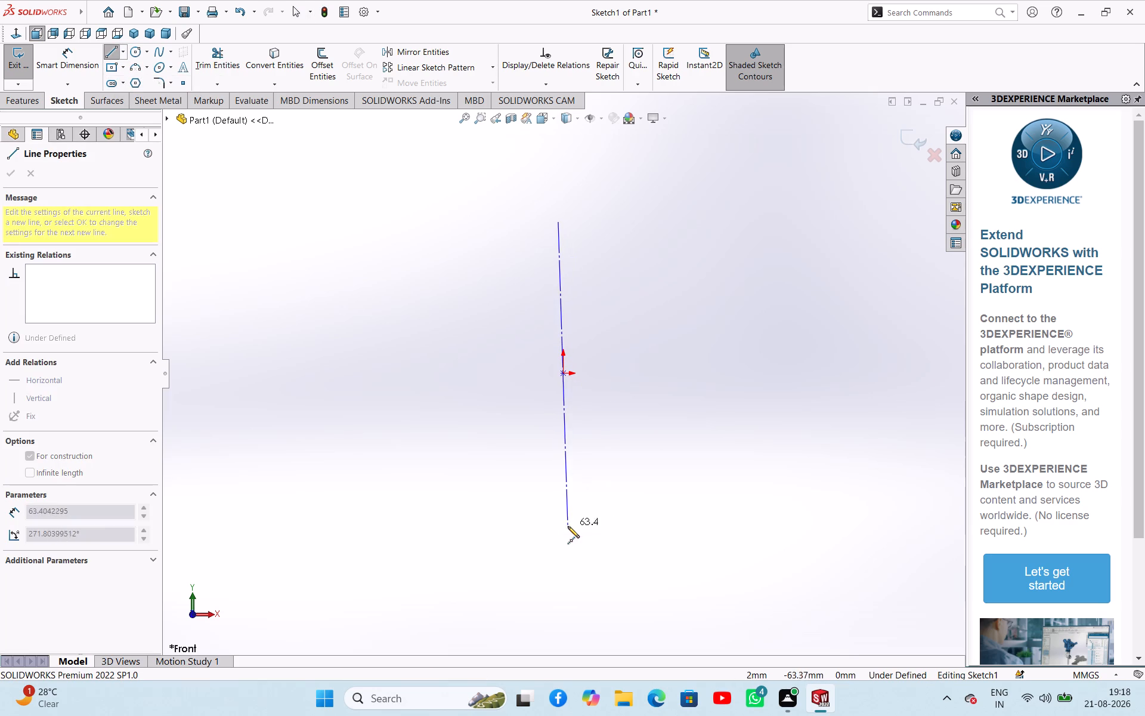
click(562, 624)
right_click(630, 570)
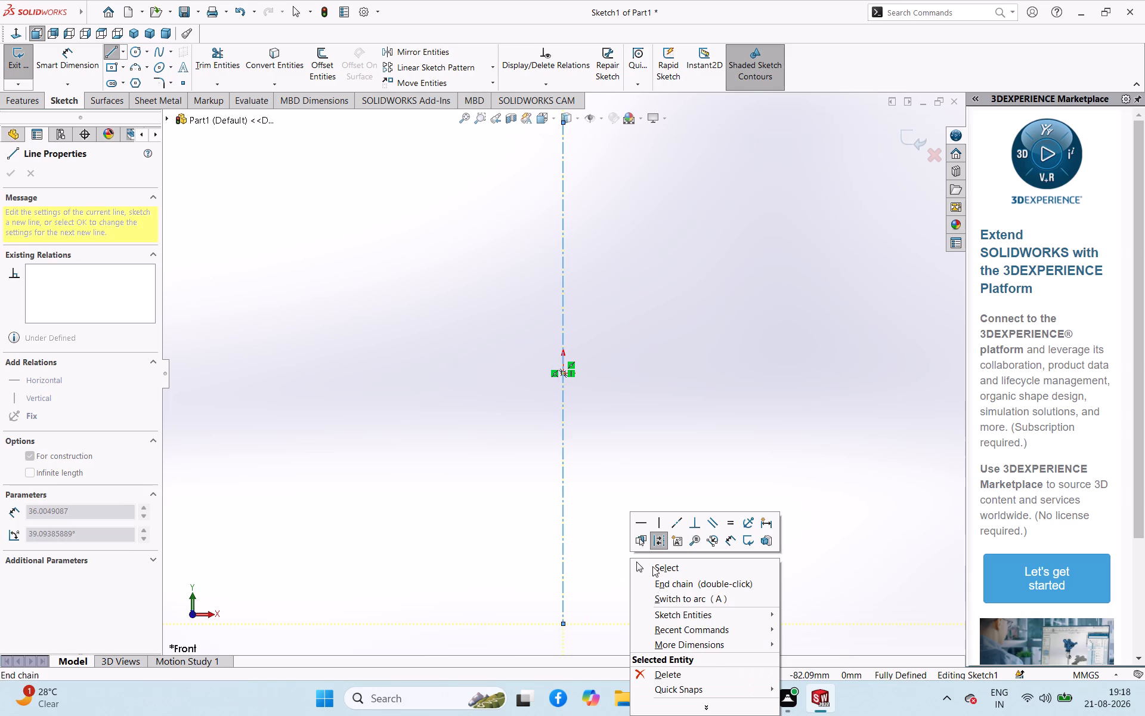
click(652, 566)
Draw a horizontal construction midpoint line centred on the origin.
click(126, 53)
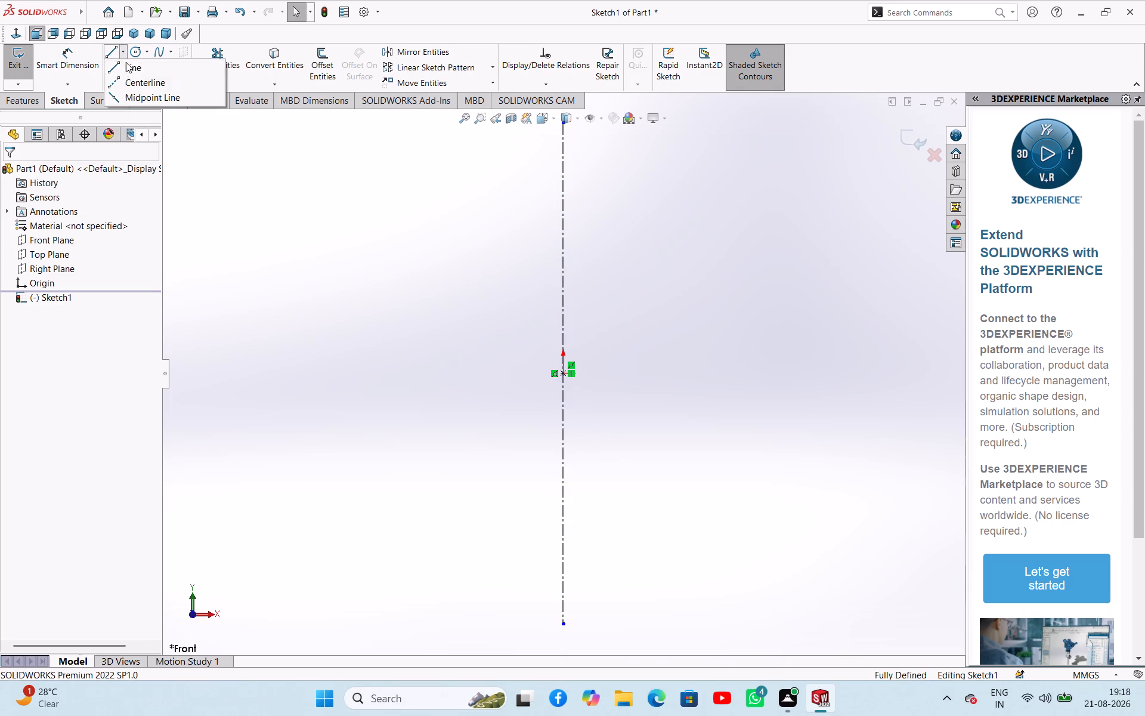
click(132, 83)
click(66, 367)
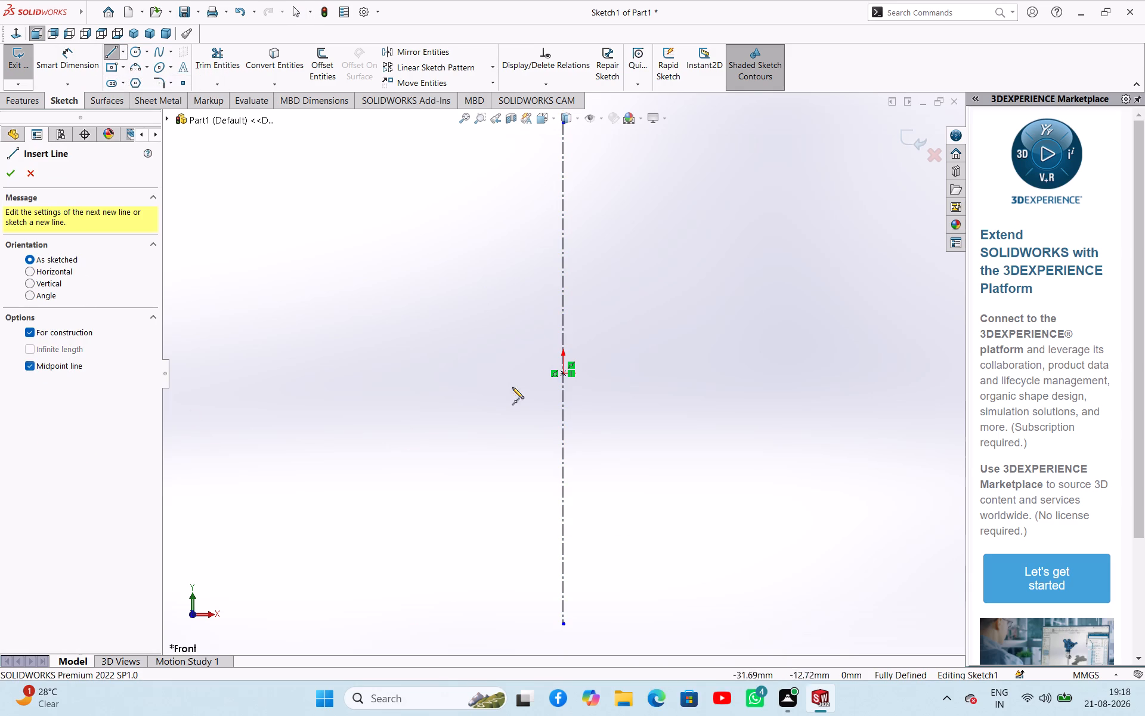
click(564, 376)
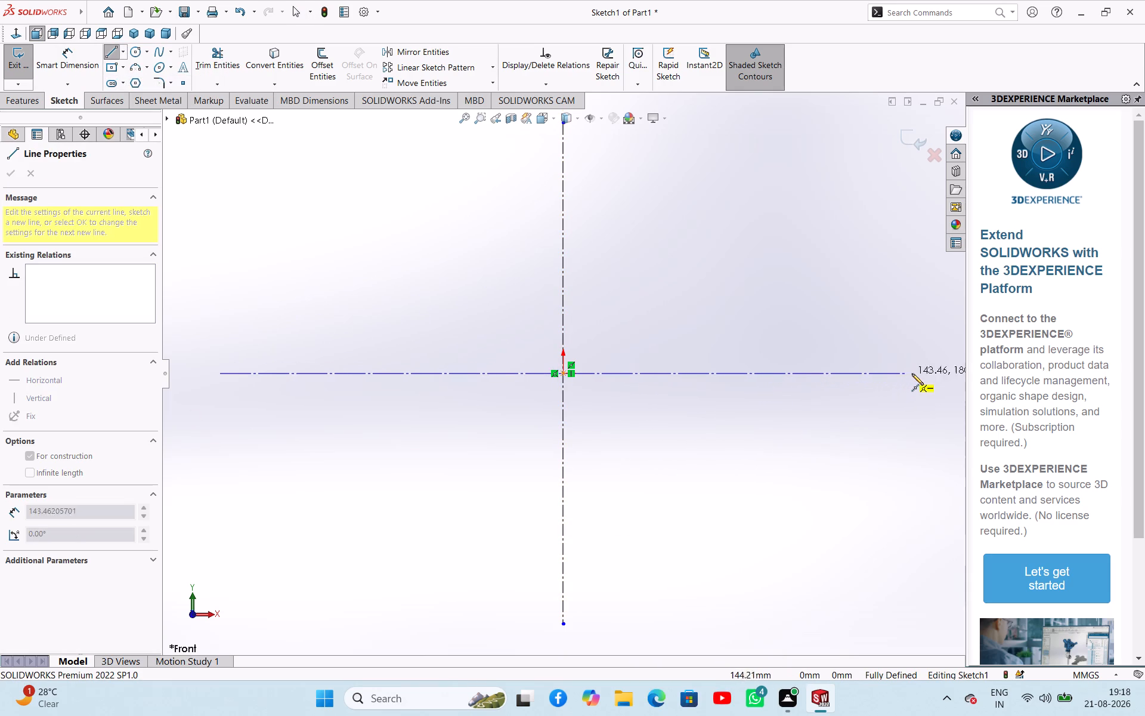
click(934, 374)
right_click(835, 427)
click(892, 437)
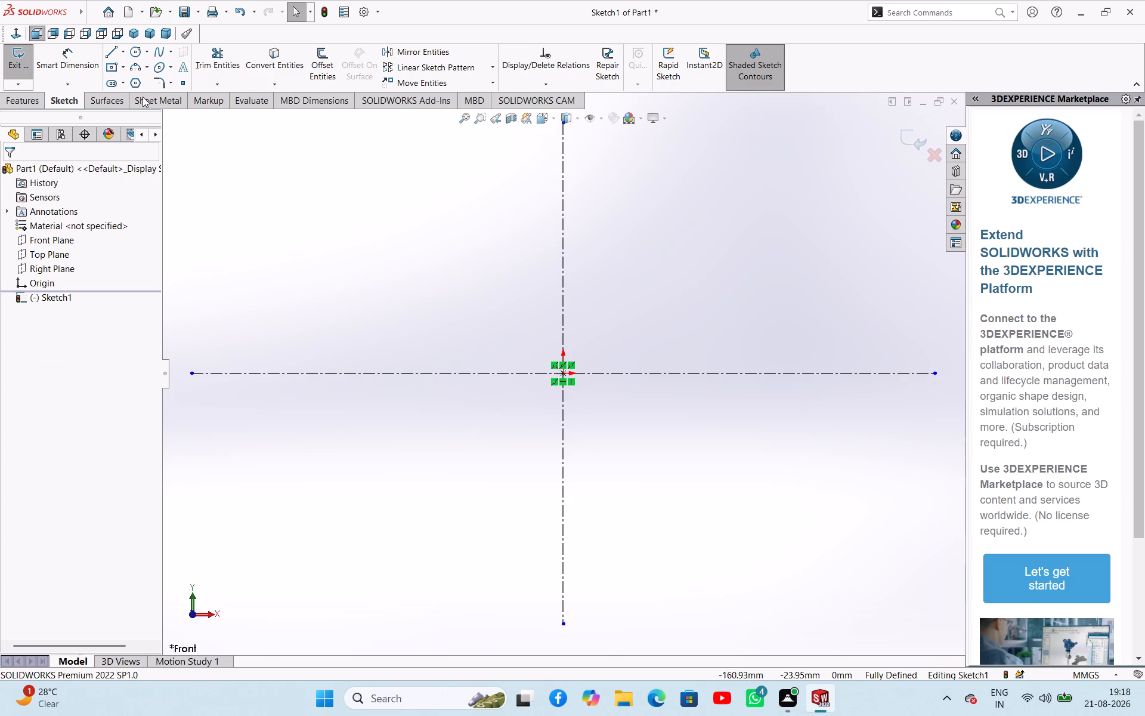
Sketch connected lines from the origin: about 21 mm up, 46 mm right, 41 mm up, 83 mm right, then 63 mm down to the horizontal centreline.
click(116, 59)
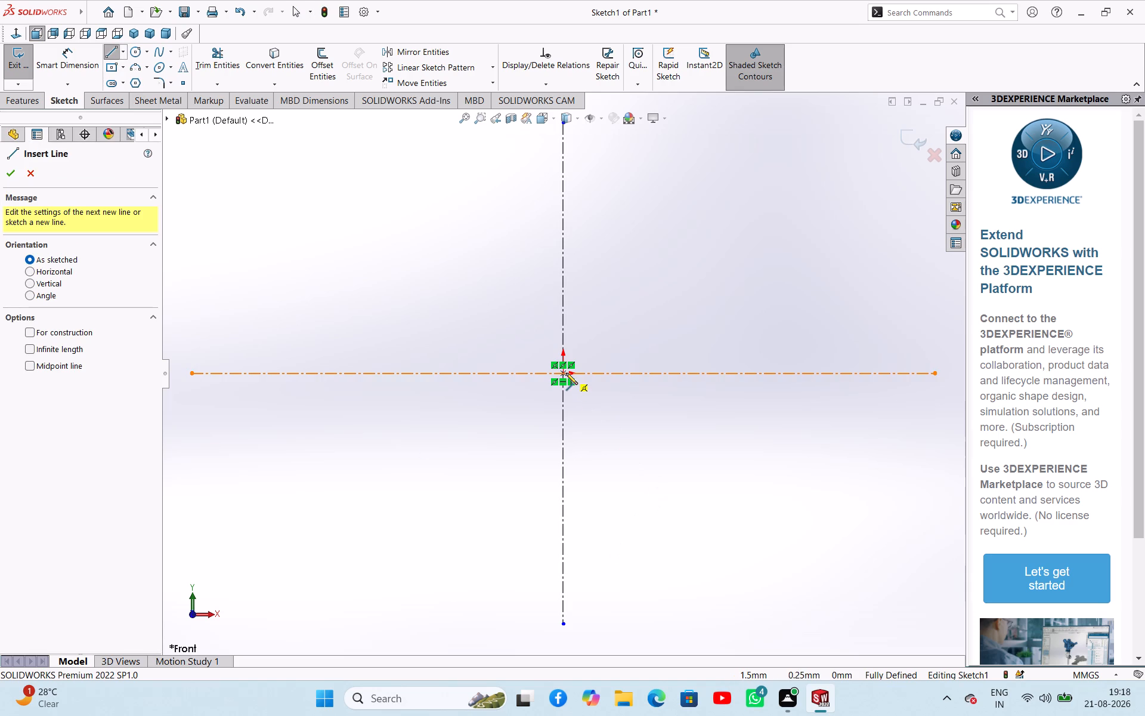
click(566, 373)
click(562, 322)
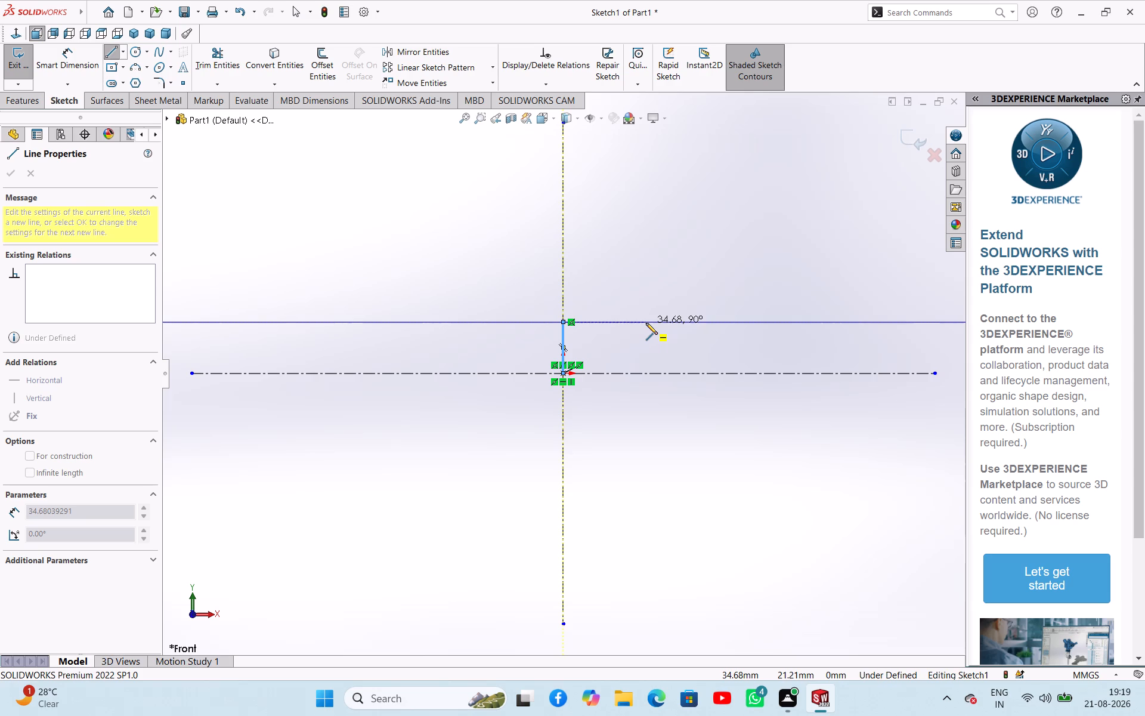
click(673, 325)
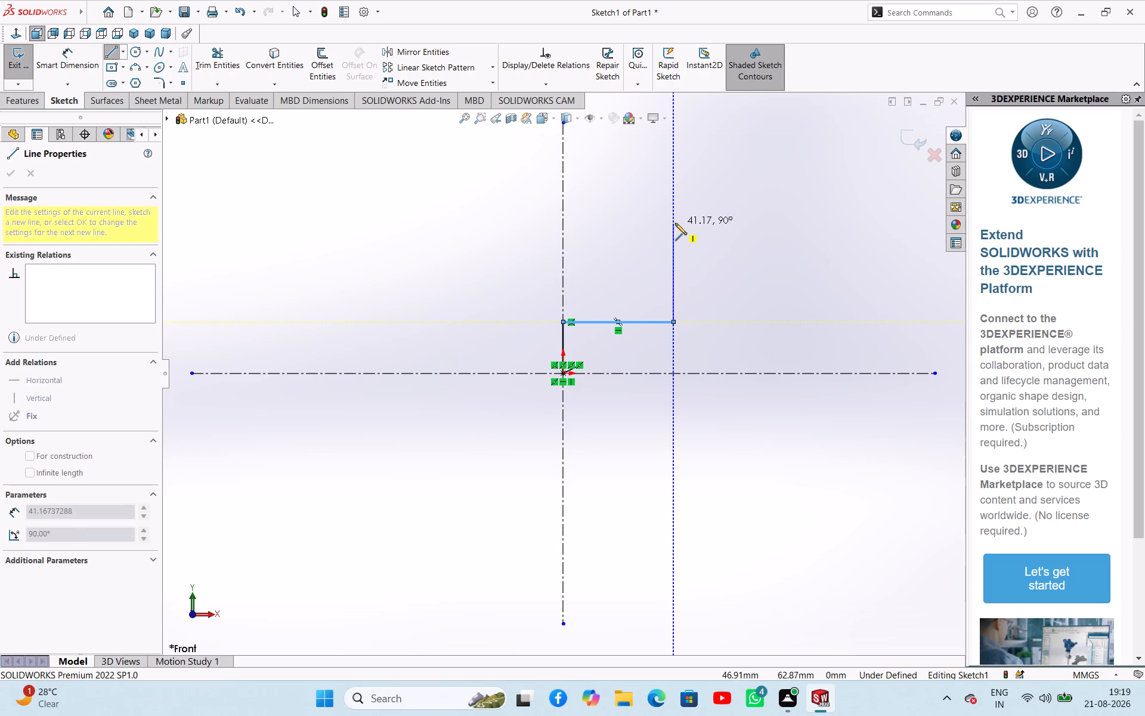
click(675, 223)
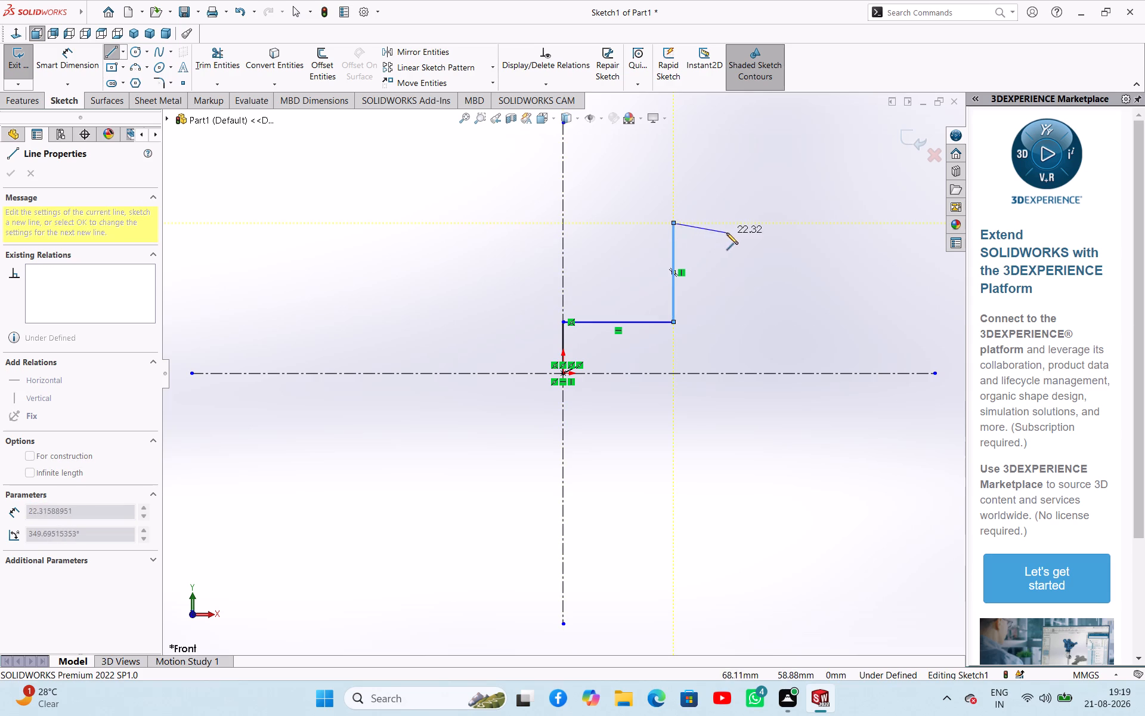
click(869, 224)
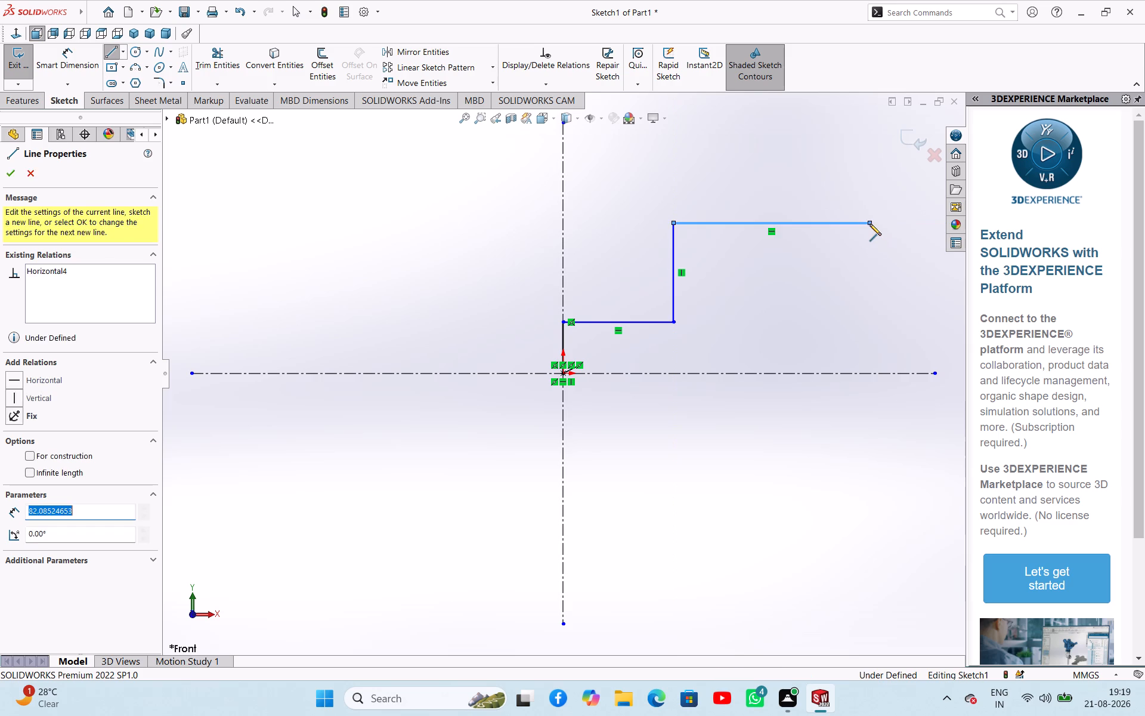
click(870, 372)
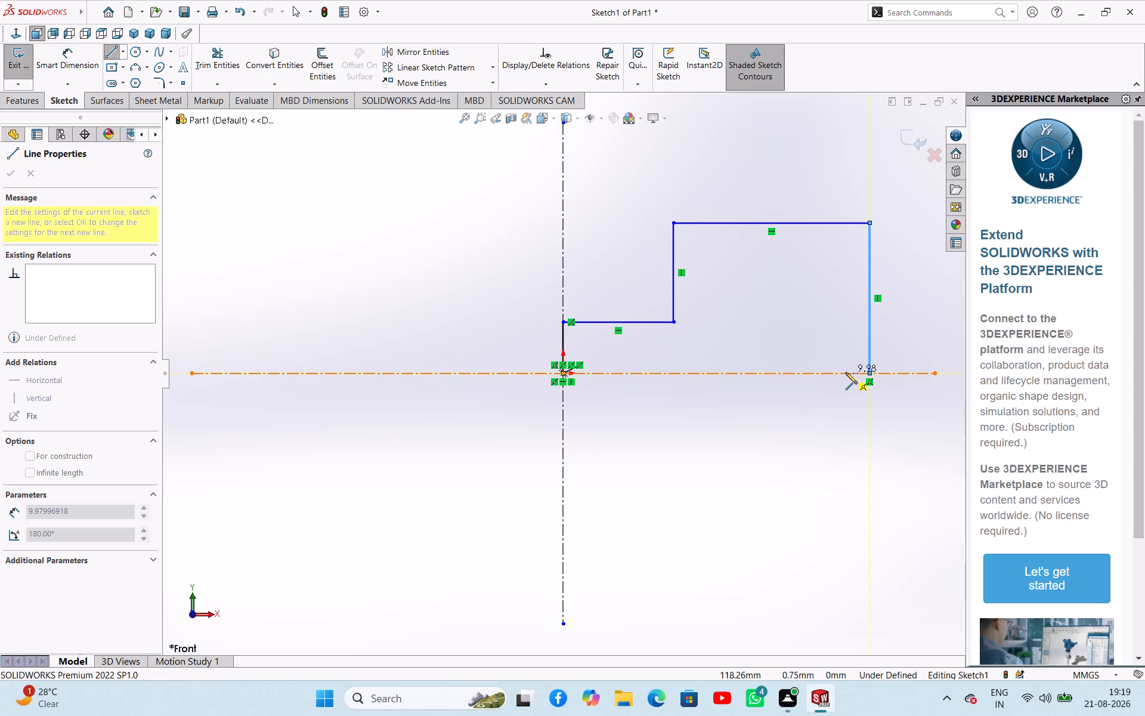
Close the profile back to the origin with lines about 10 mm left, 53 mm up, 63 mm left, 53 mm down and 55 mm left.
click(846, 372)
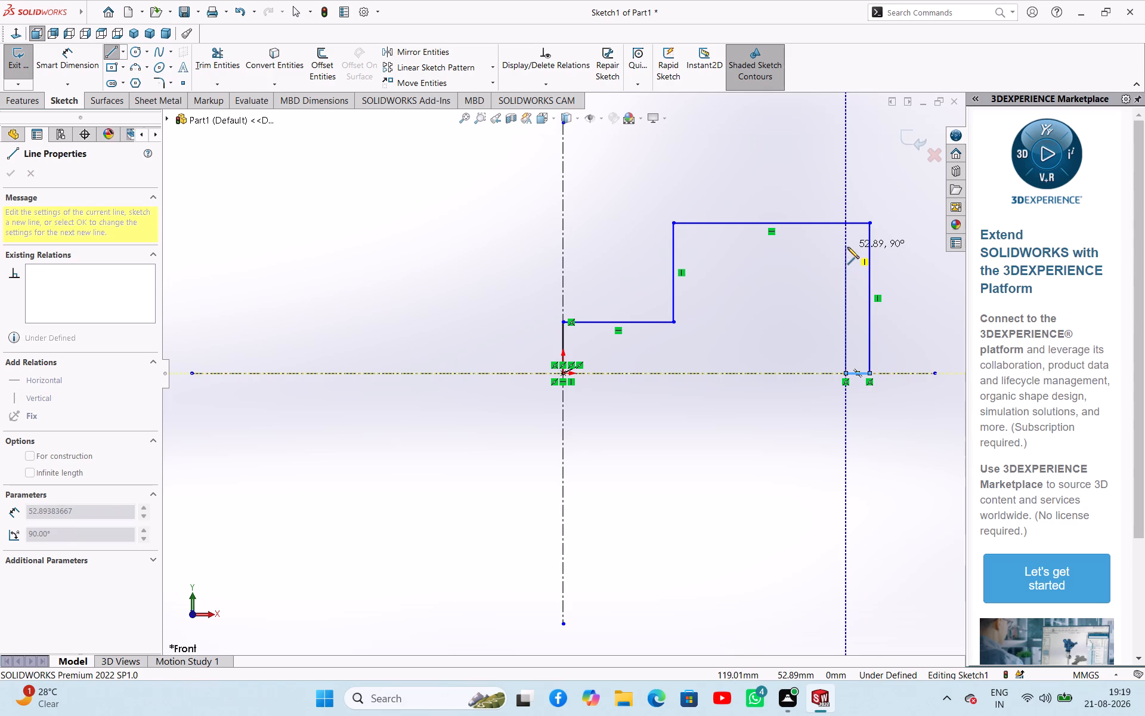
click(847, 247)
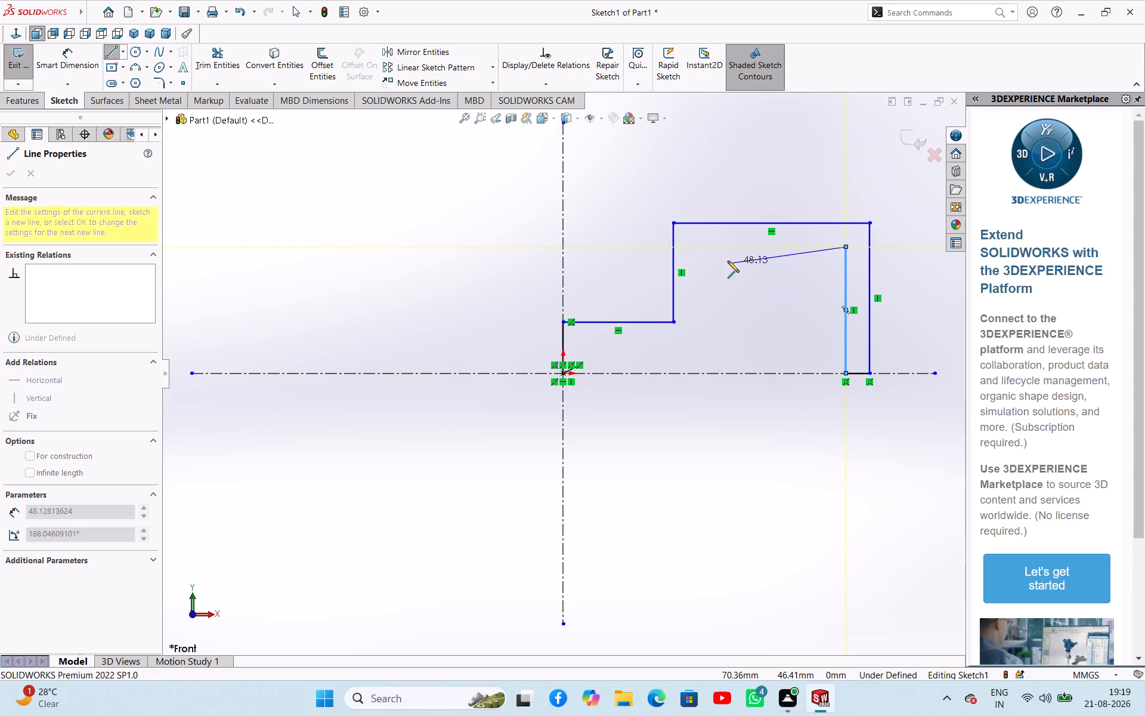
click(695, 247)
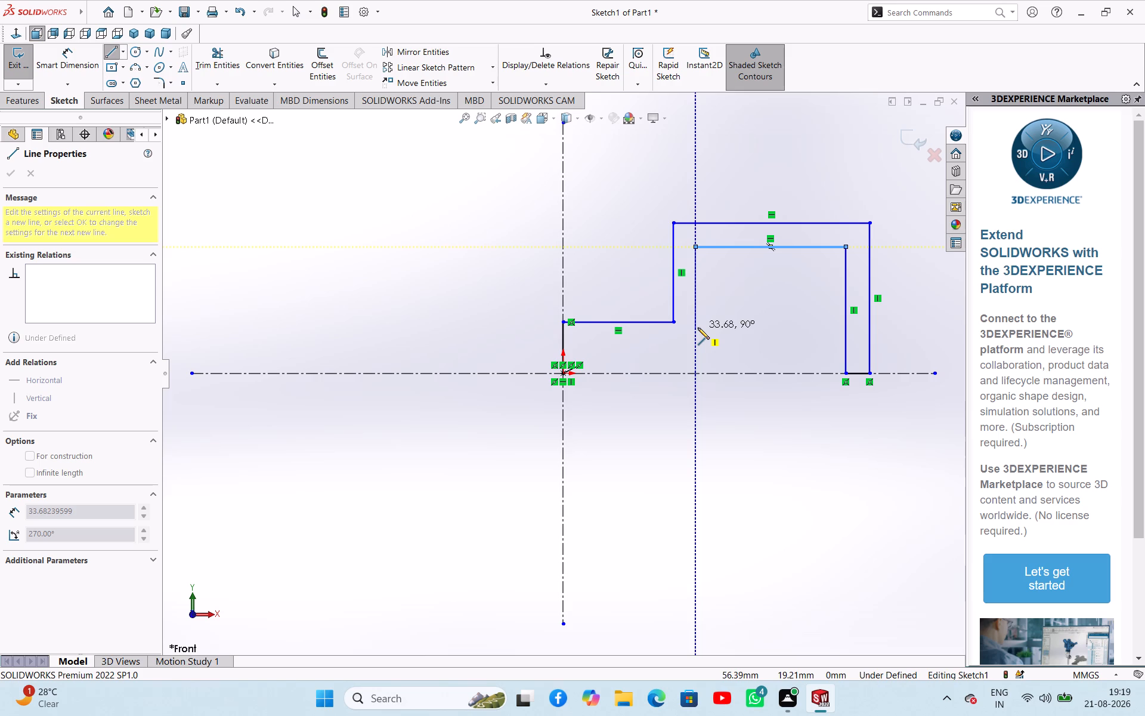
click(696, 374)
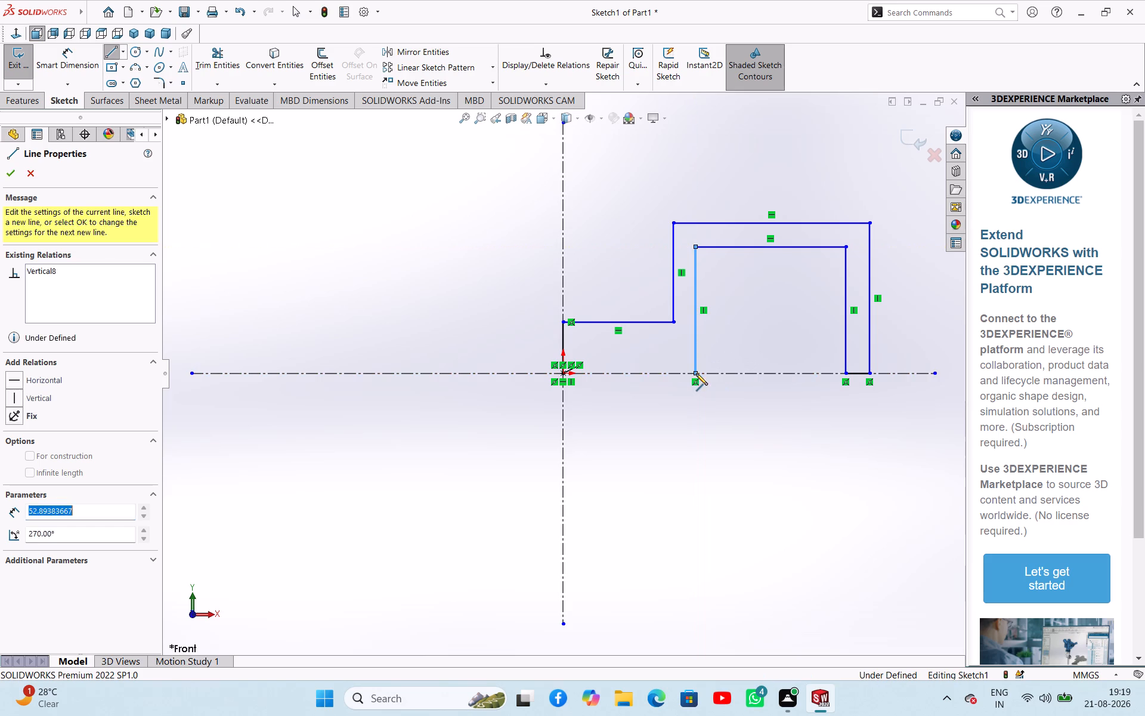
click(561, 371)
right_click(626, 413)
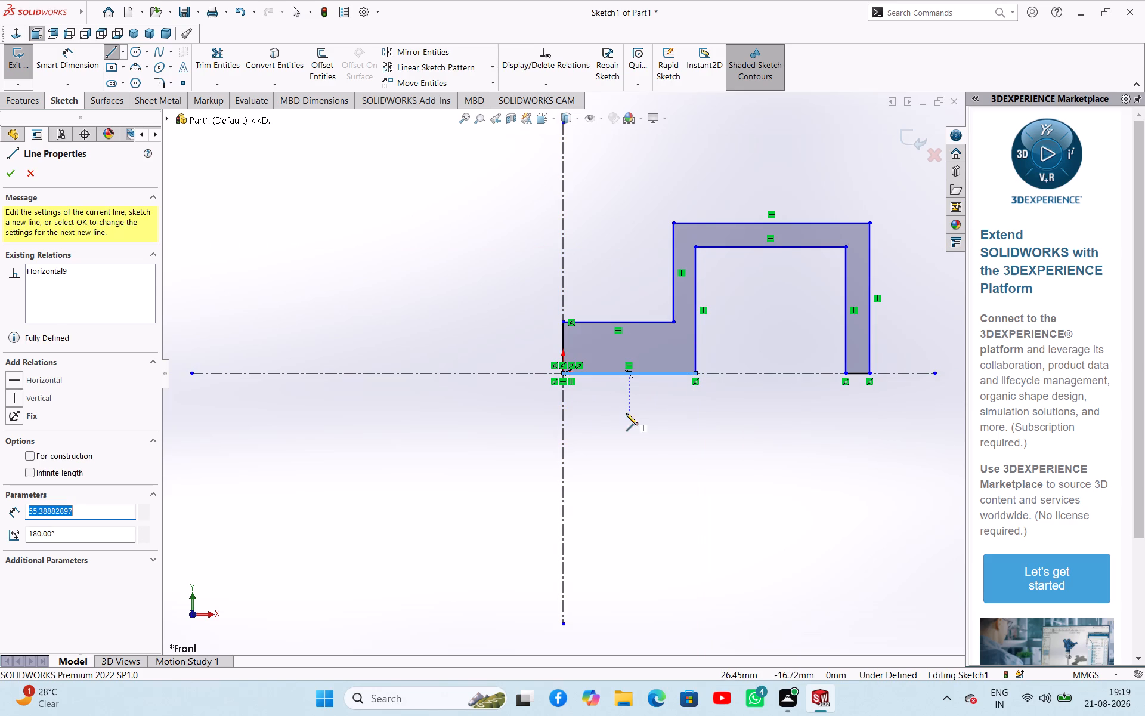
click(636, 421)
Examine the sketch relations where the profile meets the centrelines at the origin.
scroll(577, 370, down, 12)
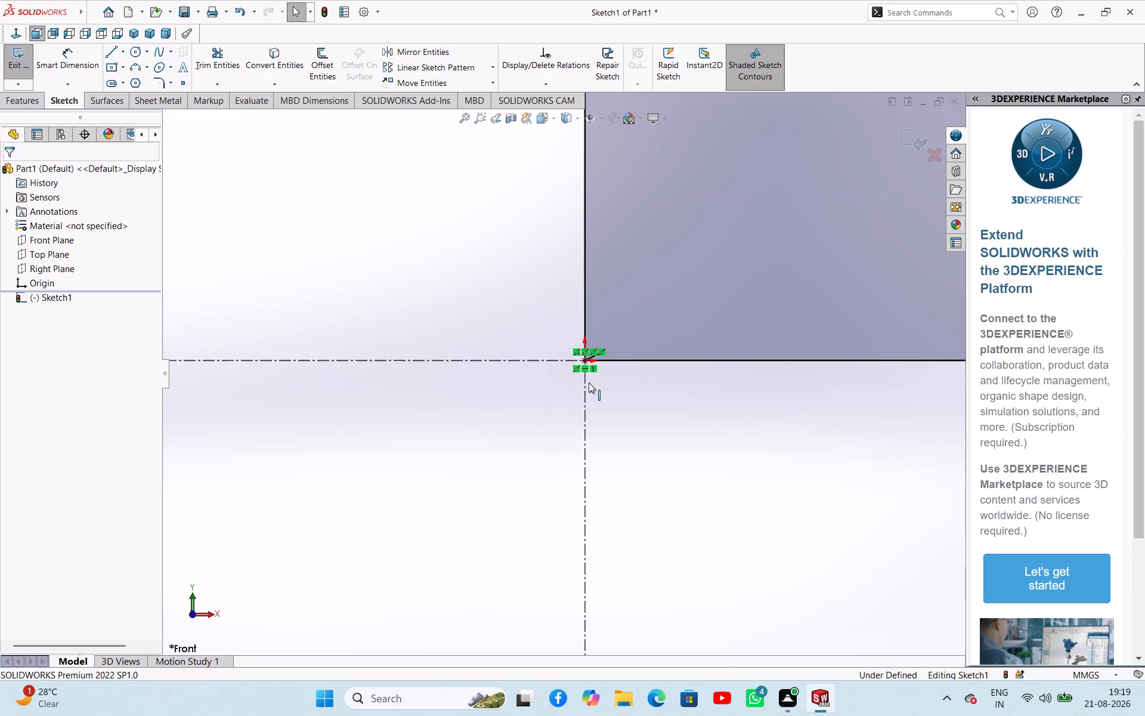
scroll(589, 382, down, 20)
scroll(589, 382, down, 8)
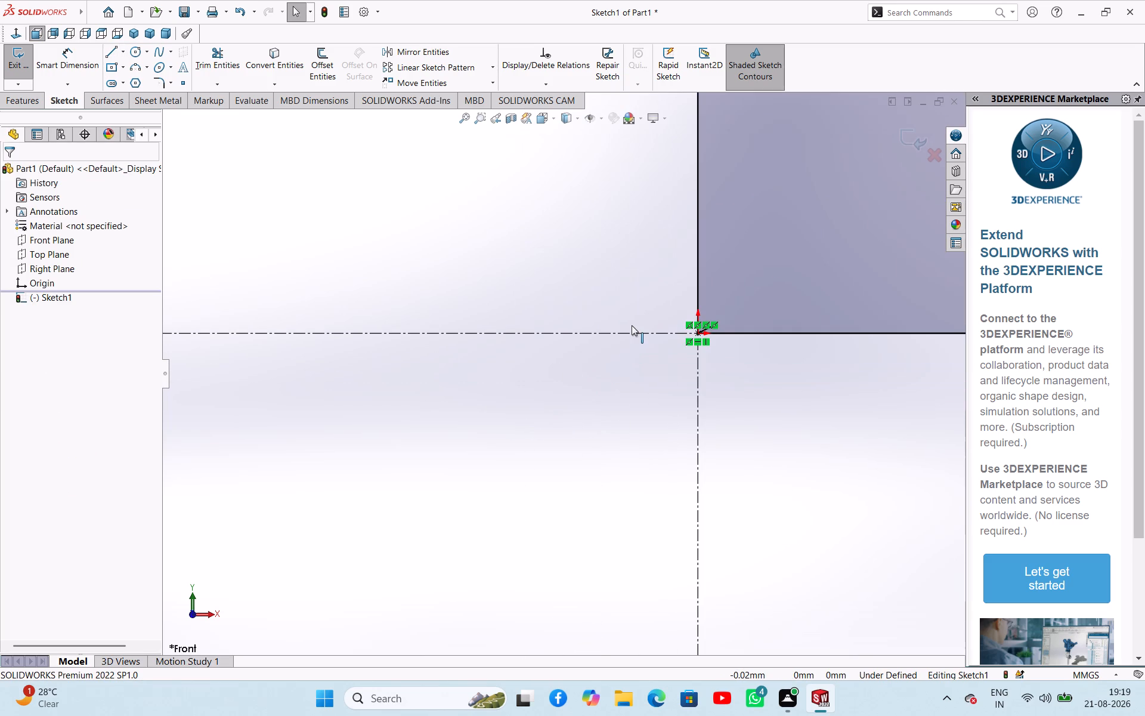
scroll(704, 324, down, 9)
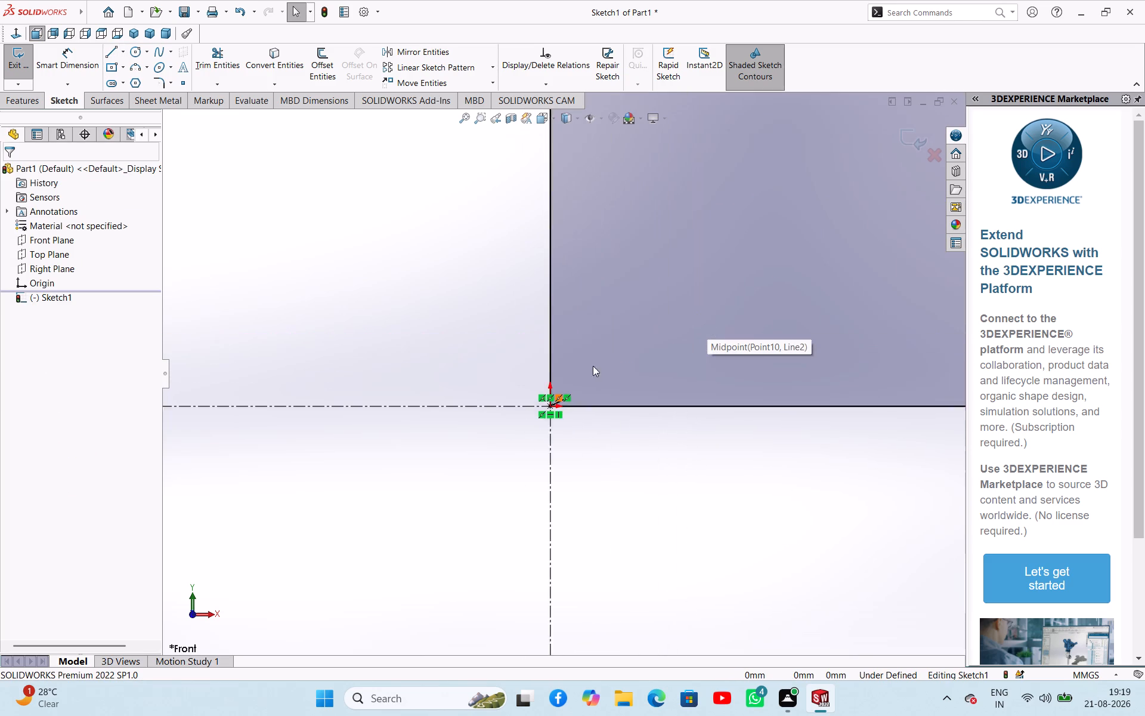
scroll(593, 366, down, 12)
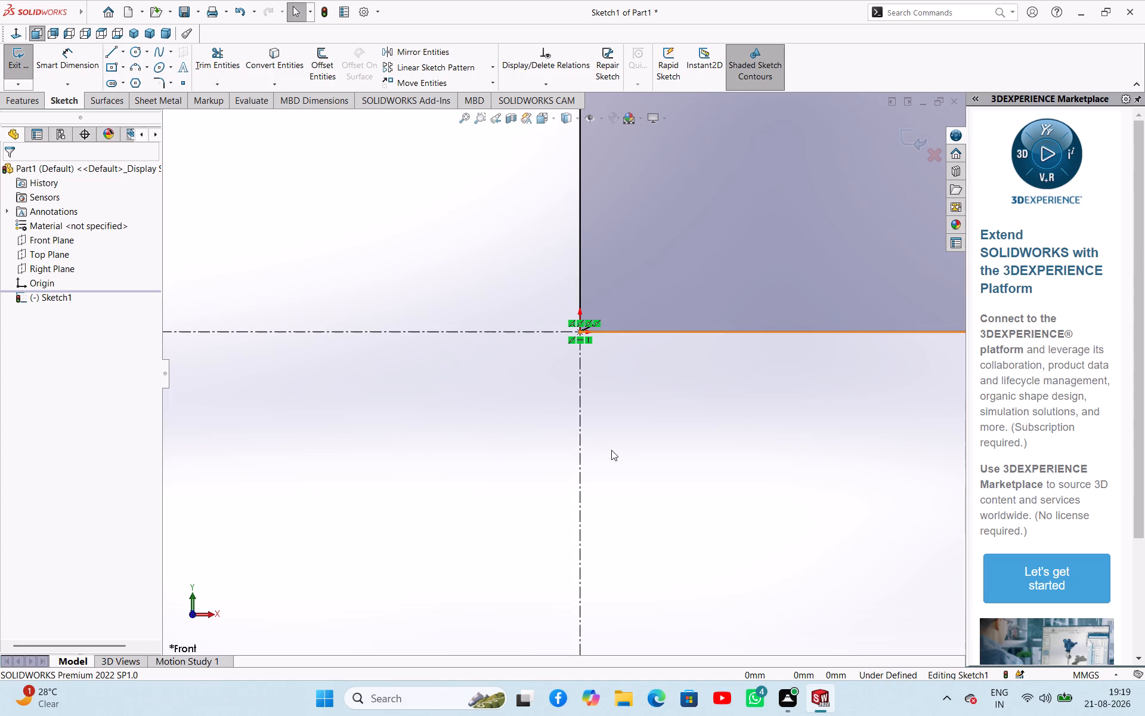
drag(611, 450, 614, 441)
scroll(648, 276, up, 20)
scroll(648, 276, up, 12)
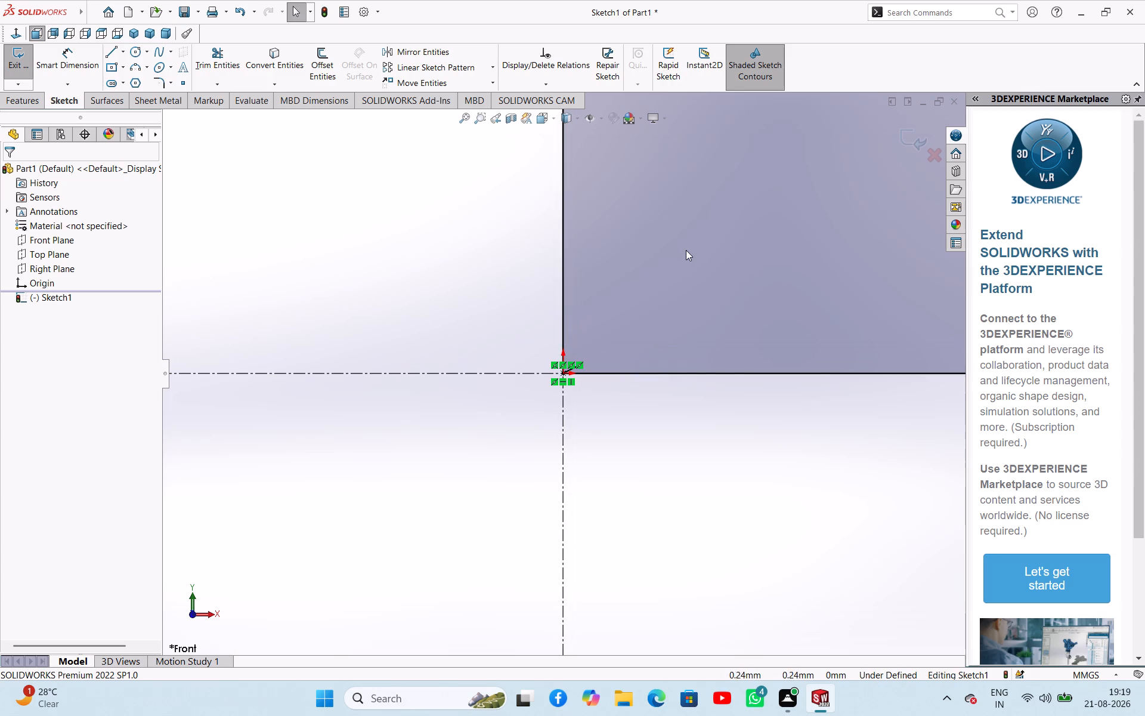
scroll(686, 250, up, 11)
scroll(674, 307, down, 5)
scroll(669, 300, up, 11)
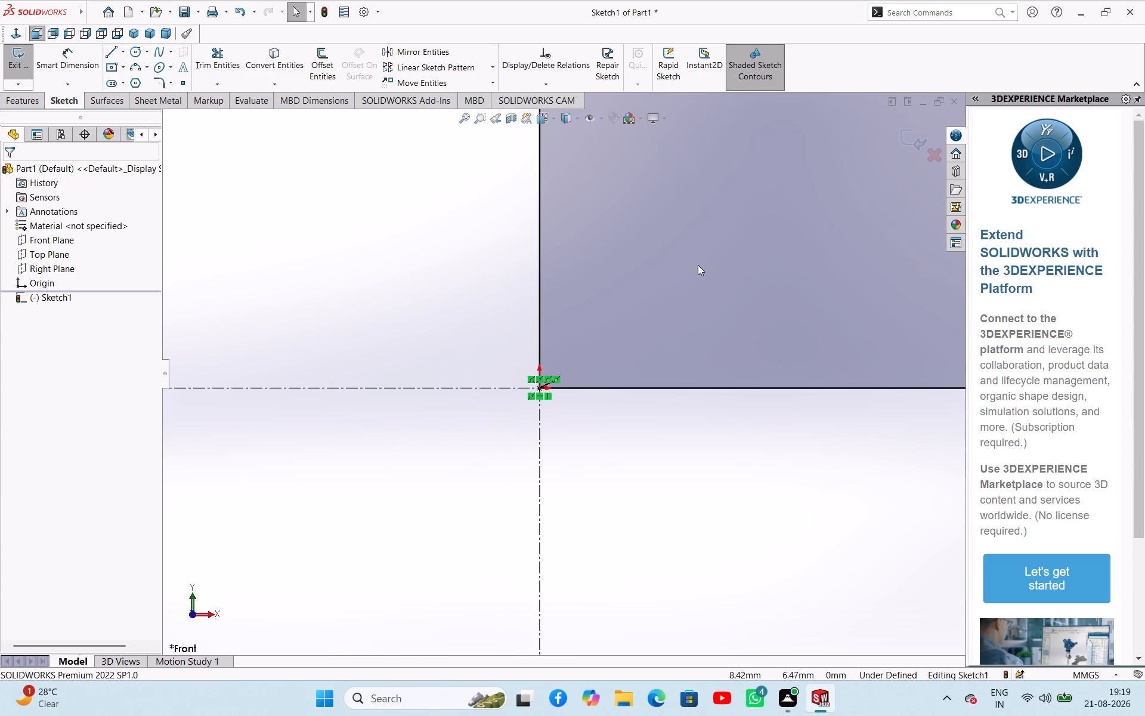
scroll(698, 265, up, 10)
scroll(782, 246, up, 5)
scroll(766, 260, down, 2)
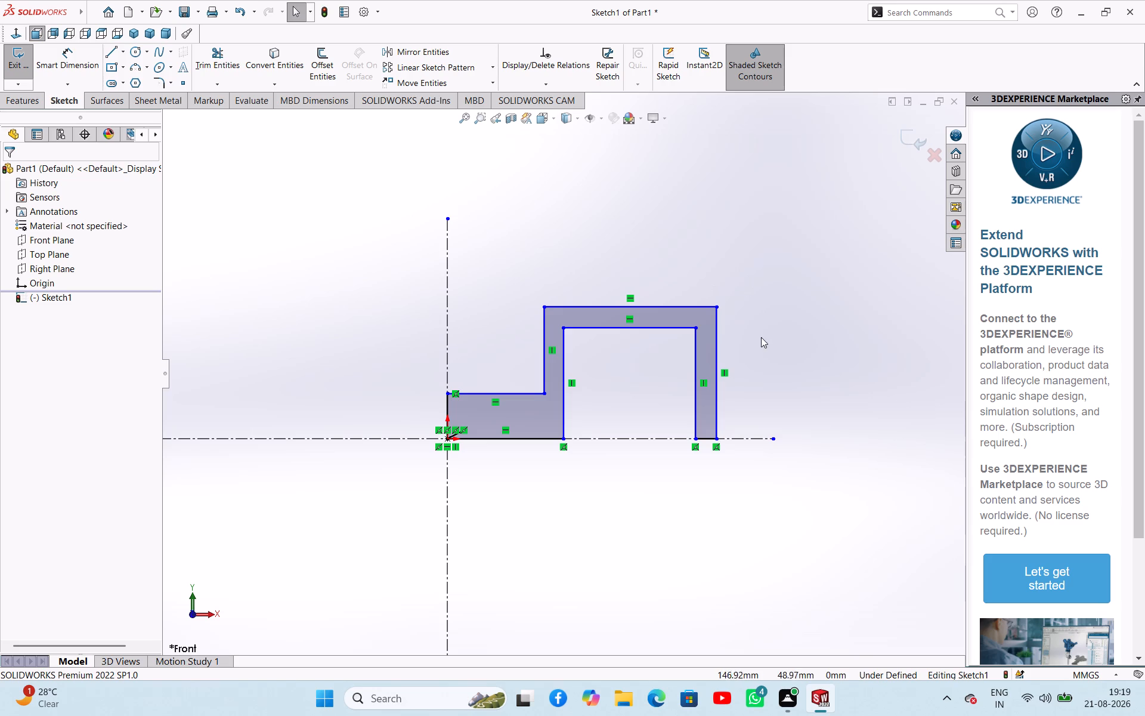
Dimension the distance between the two inner vertical lines of the profile as 99 mm.
right_drag(762, 339, 763, 243)
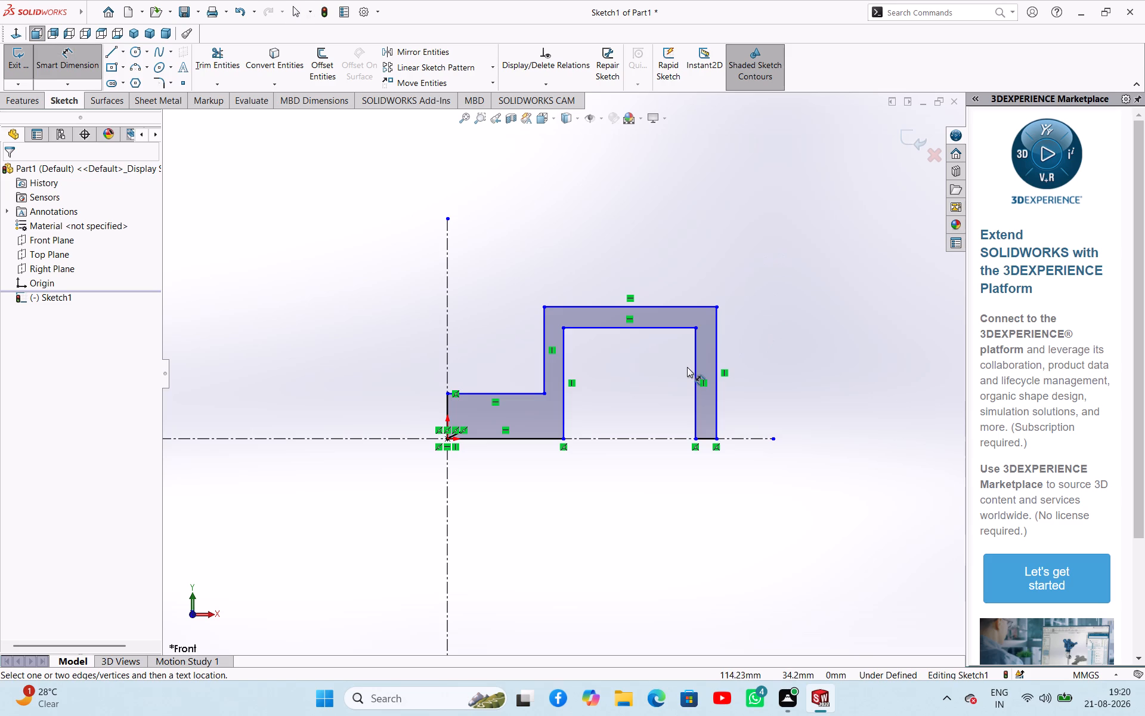
click(566, 408)
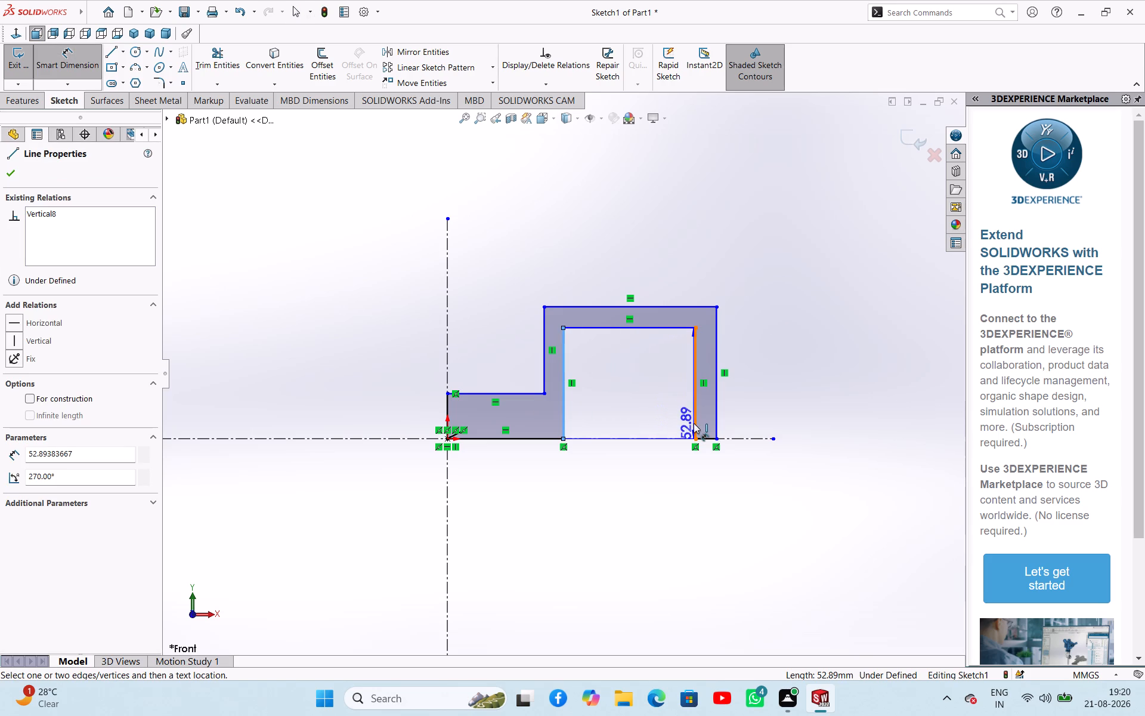
click(694, 423)
click(646, 470)
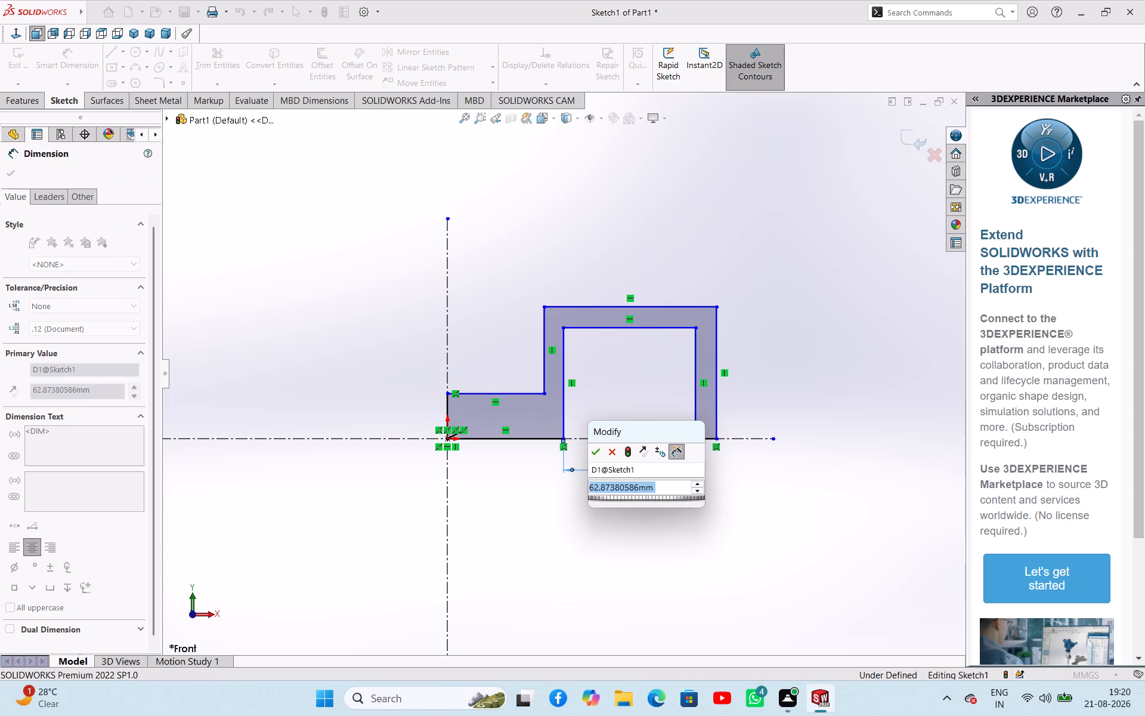
text(99)
key(Return)
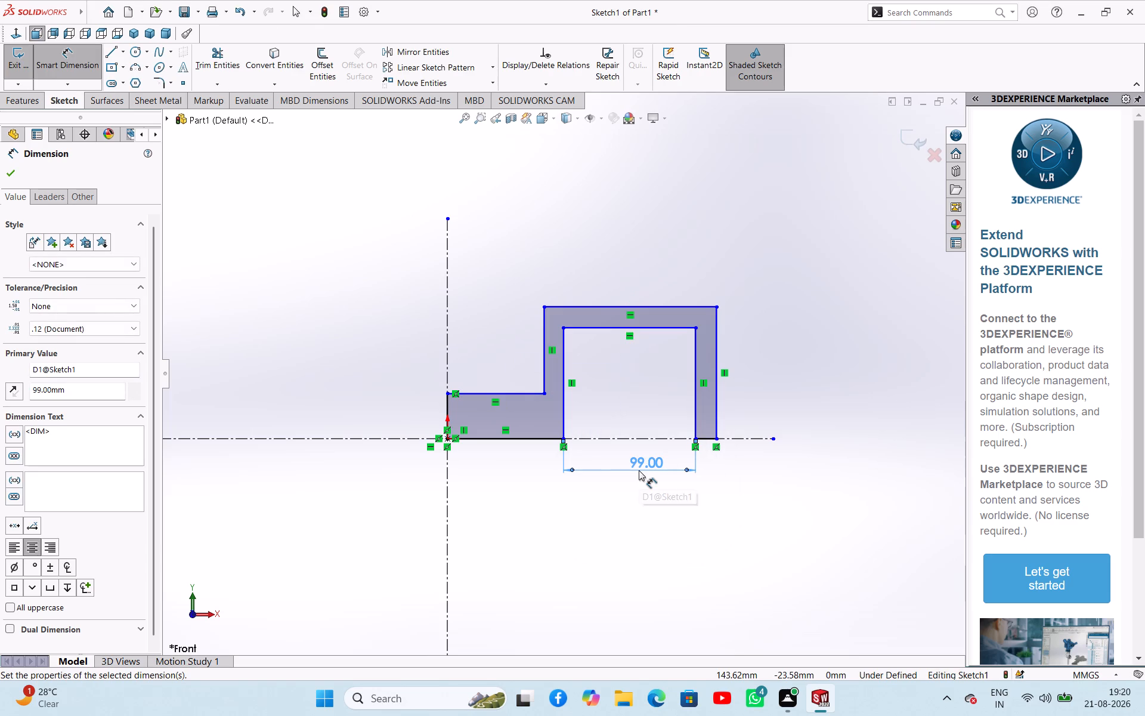
Dimension the bottom edge of the profile's far-end leg as 18 mm.
click(706, 437)
click(722, 476)
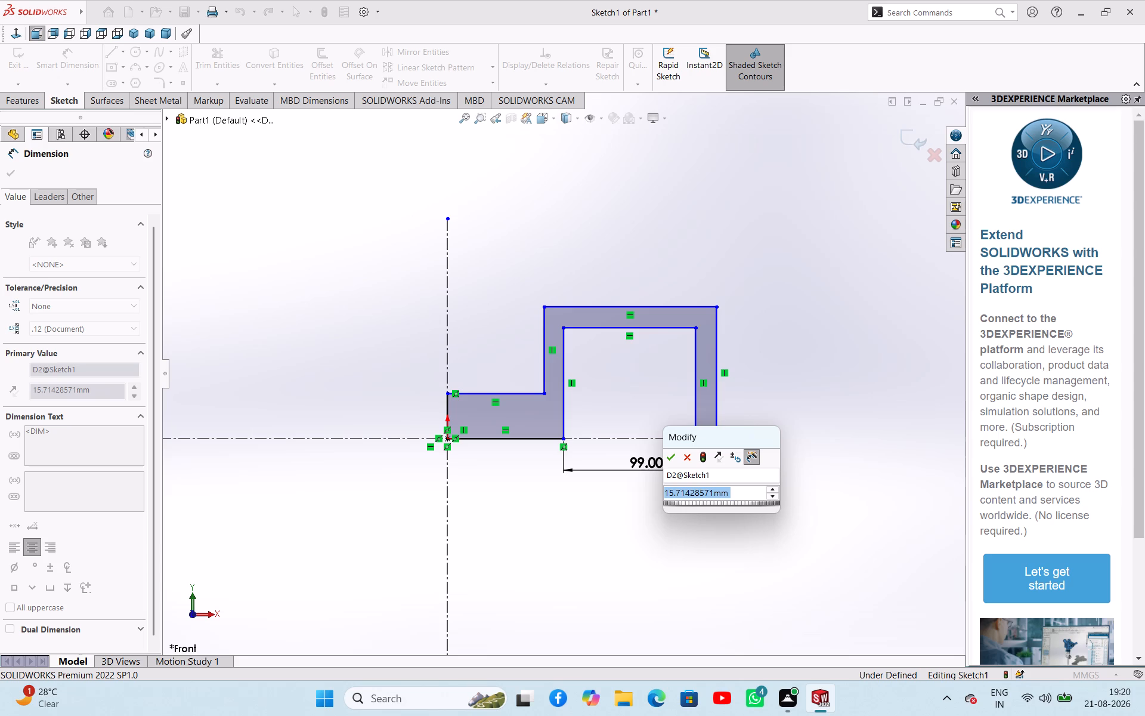
text(18)
key(Return)
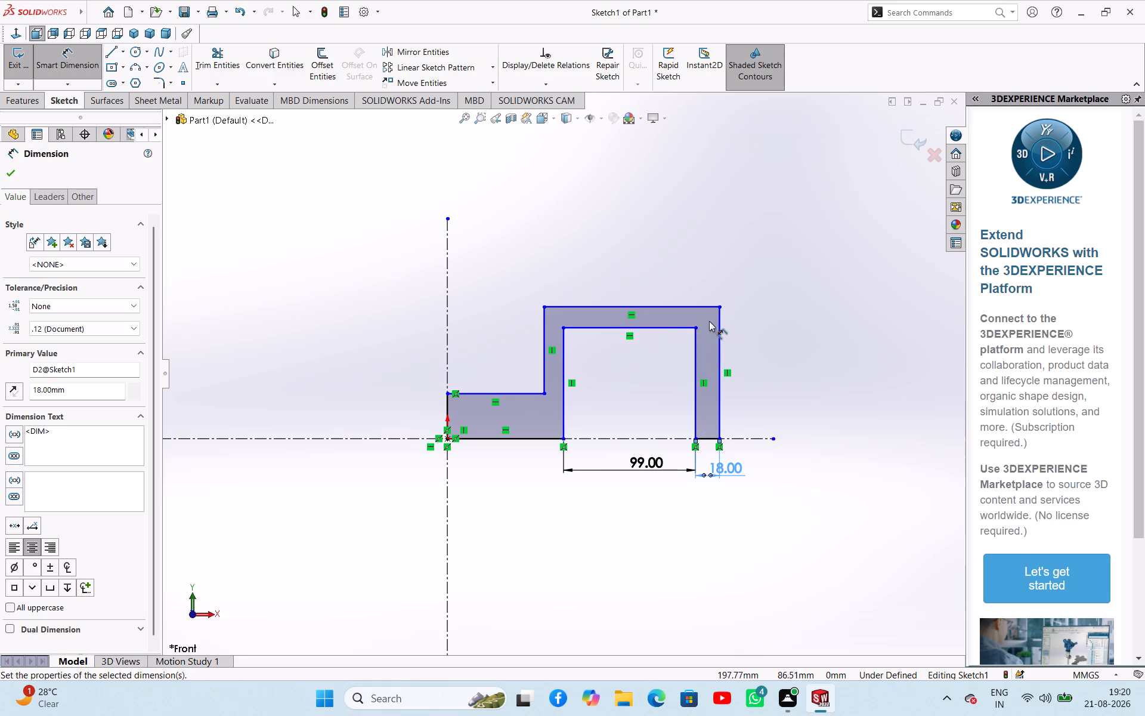
Dimension the outer top edge of the profile's raised section as 135 mm.
click(691, 307)
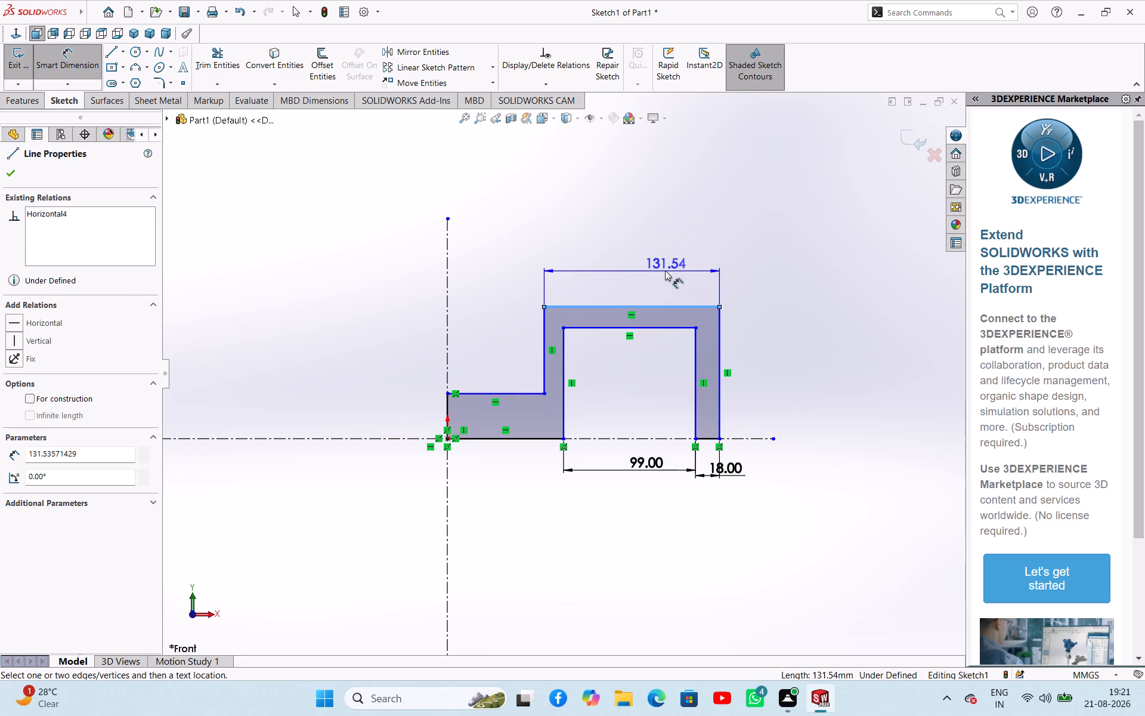
click(665, 270)
text(135)
key(Return)
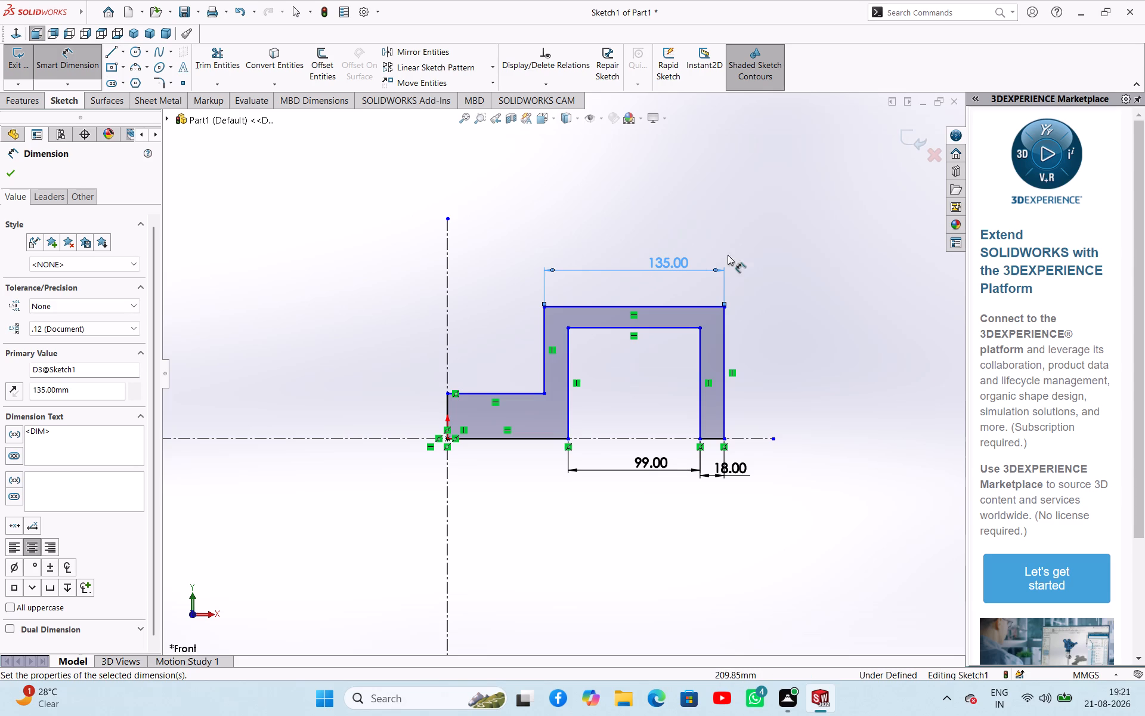
Dimension the outer vertical line at the profile's far end as 108 mm.
click(727, 334)
click(791, 344)
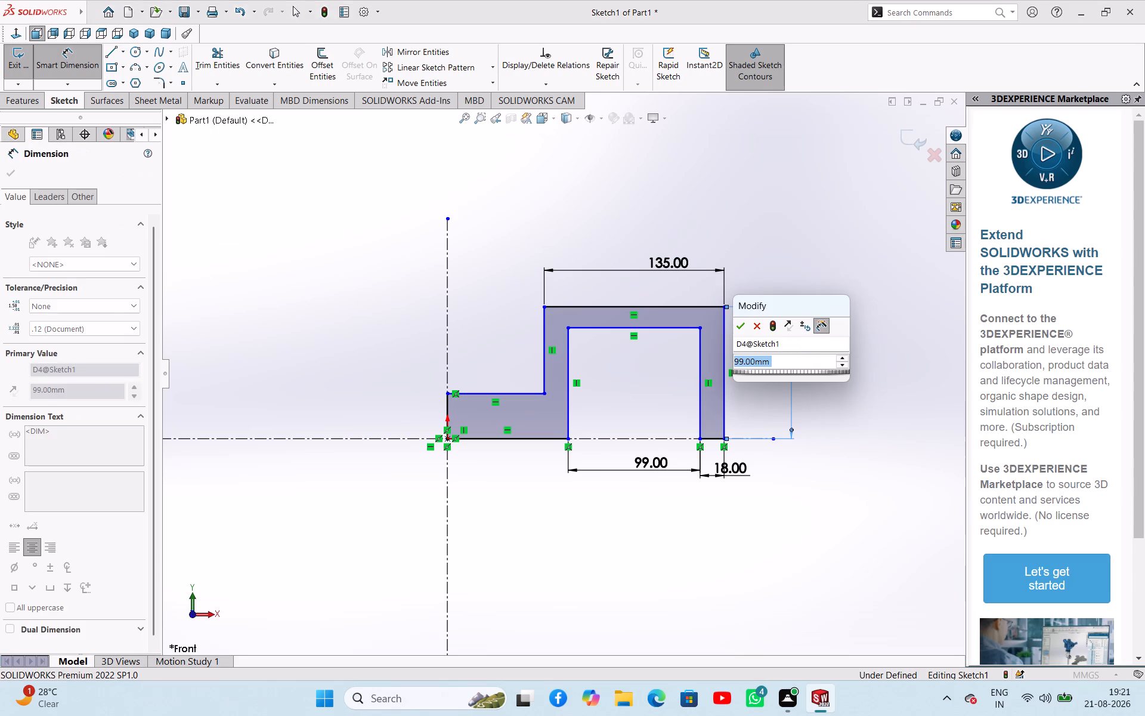
text(18)
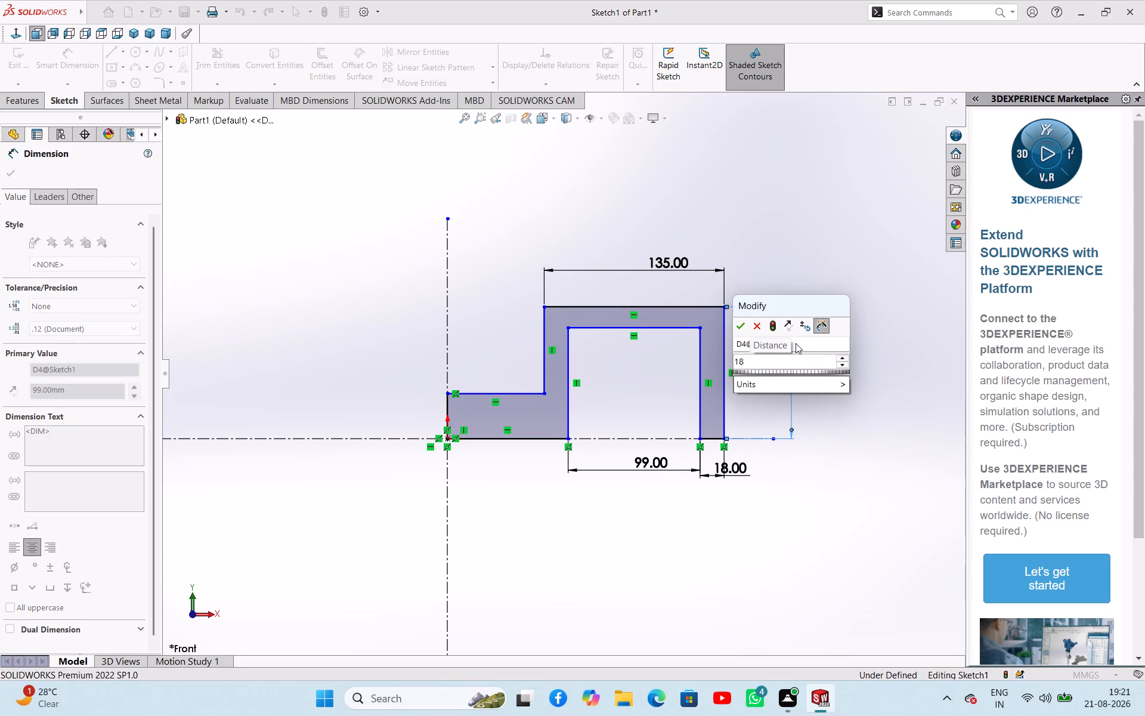
key(BackSpace)
text(08)
key(Return)
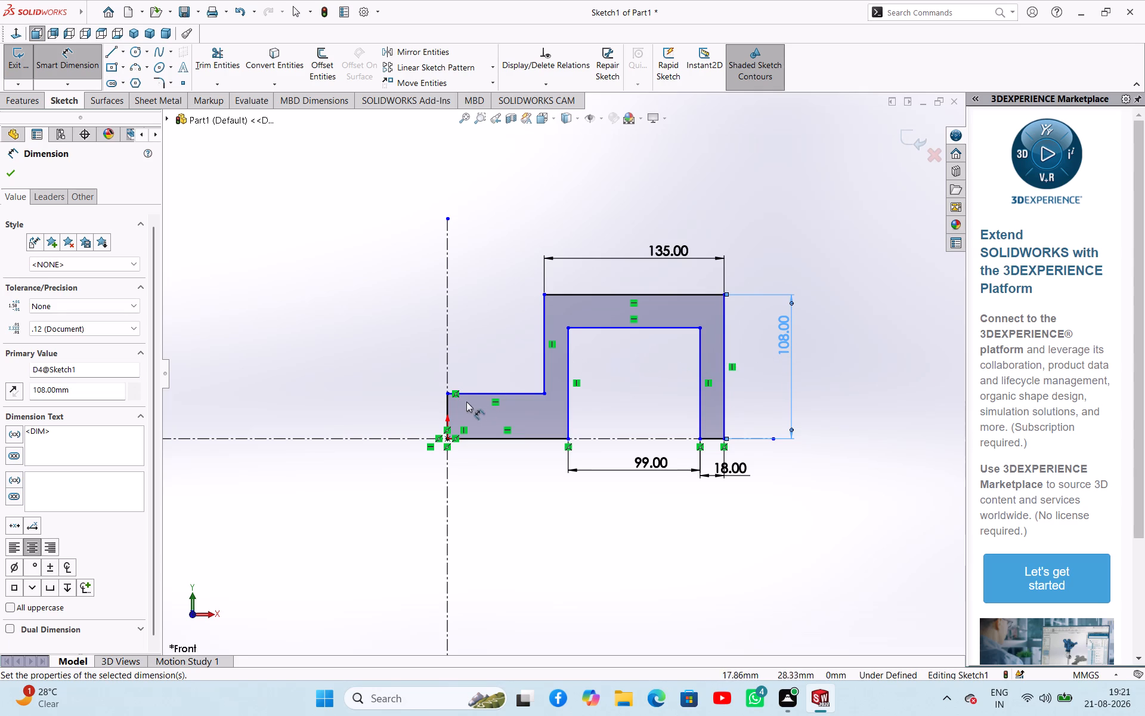
Dimension the short vertical line at the origin as 18 mm and finish dimensioning.
click(447, 408)
click(411, 412)
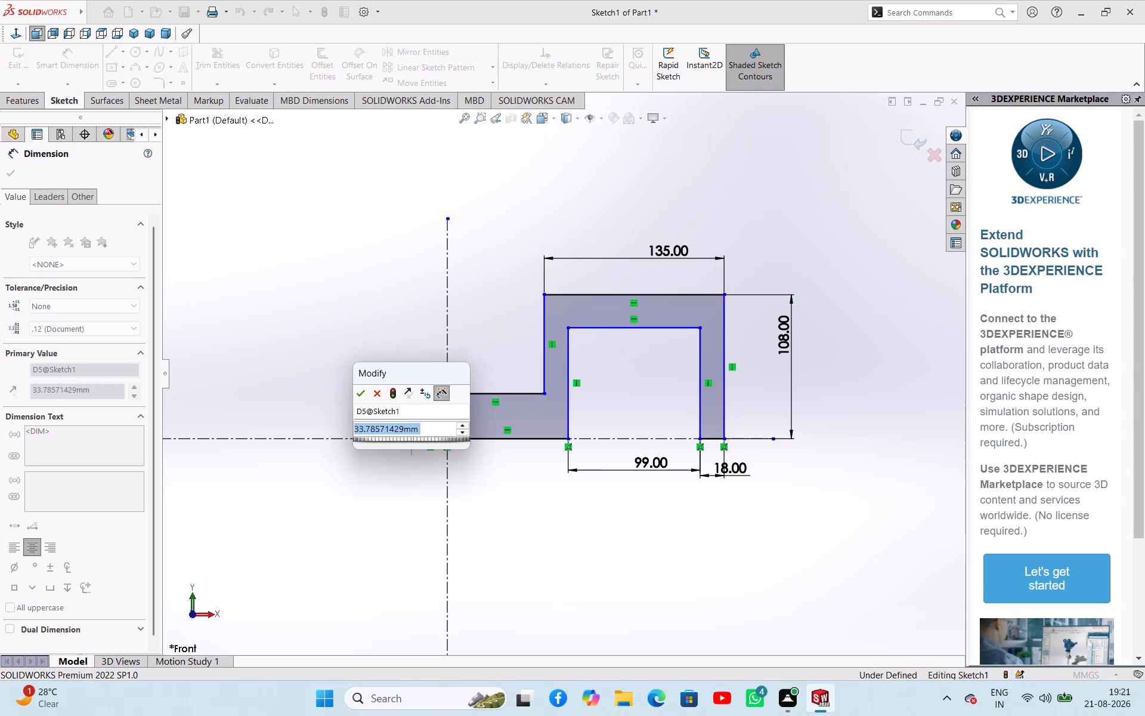
text(18)
key(Return)
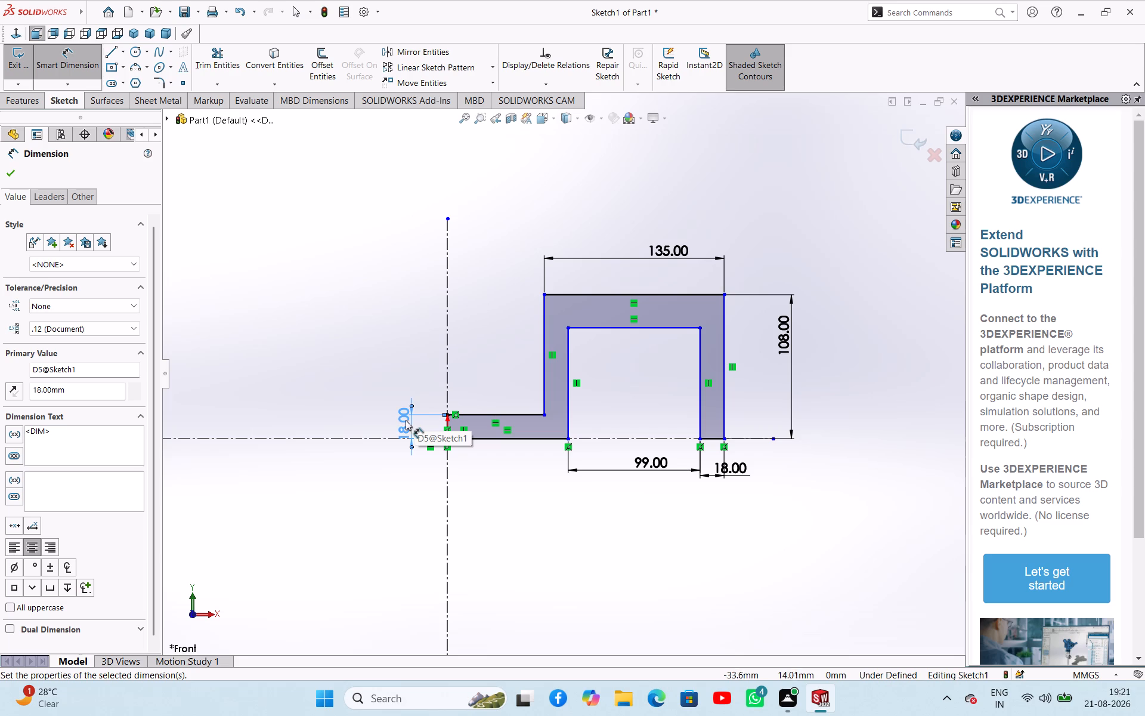
right_click(507, 488)
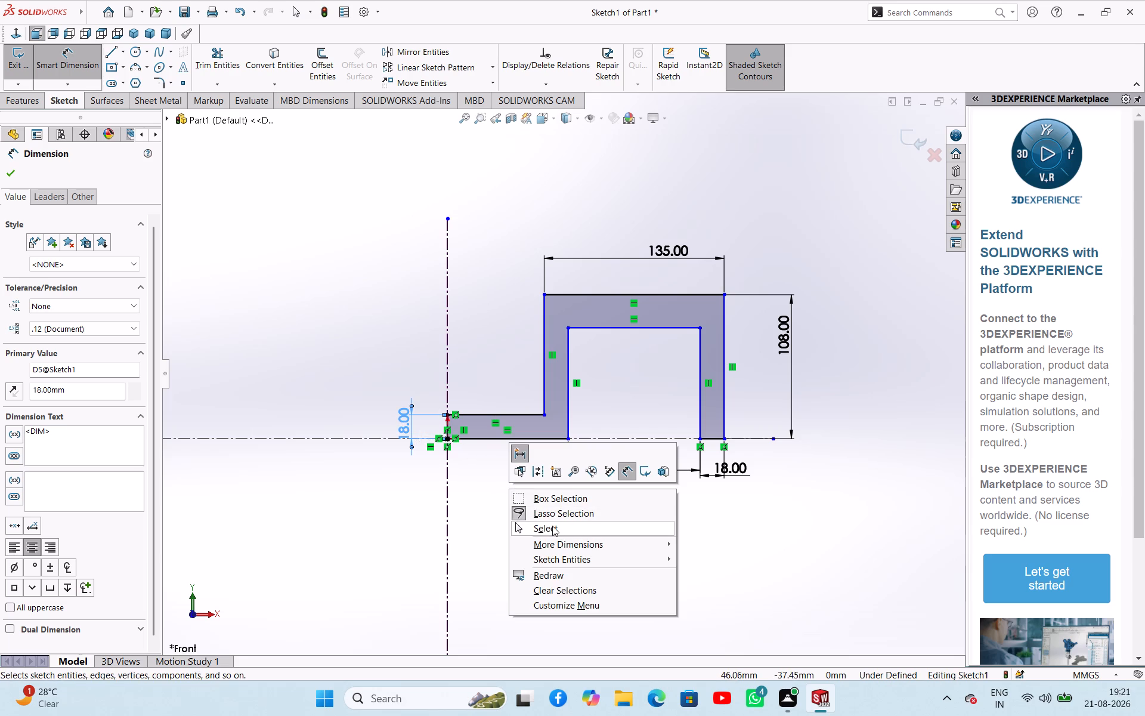
drag(552, 526, 547, 529)
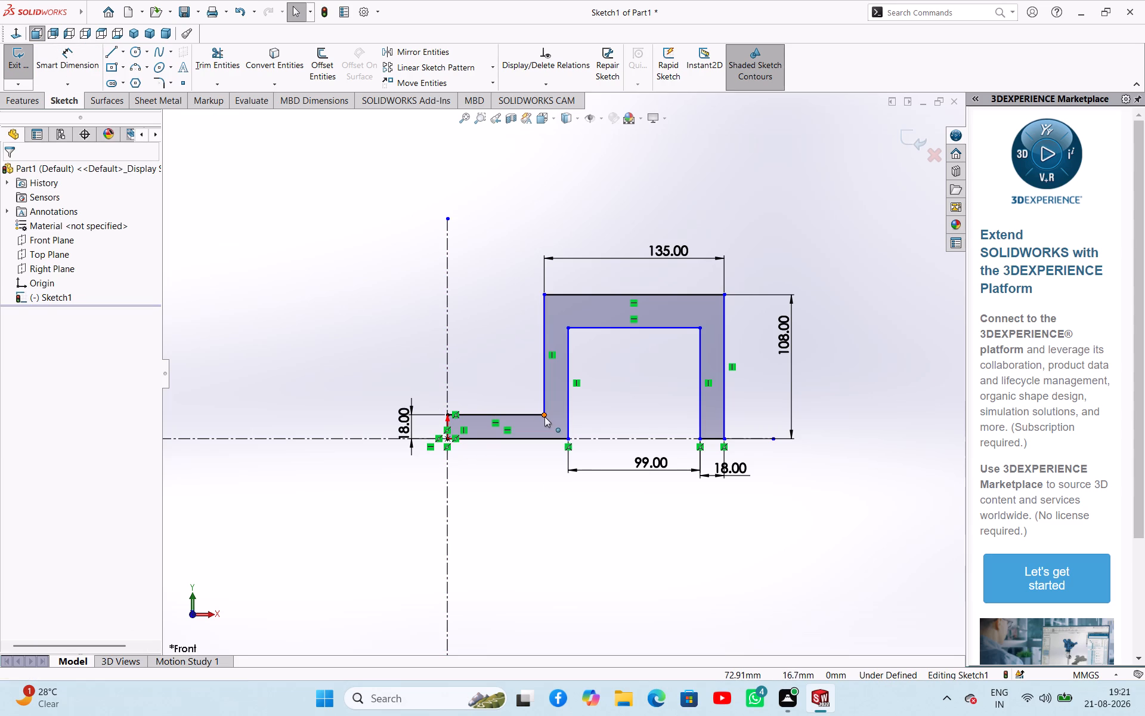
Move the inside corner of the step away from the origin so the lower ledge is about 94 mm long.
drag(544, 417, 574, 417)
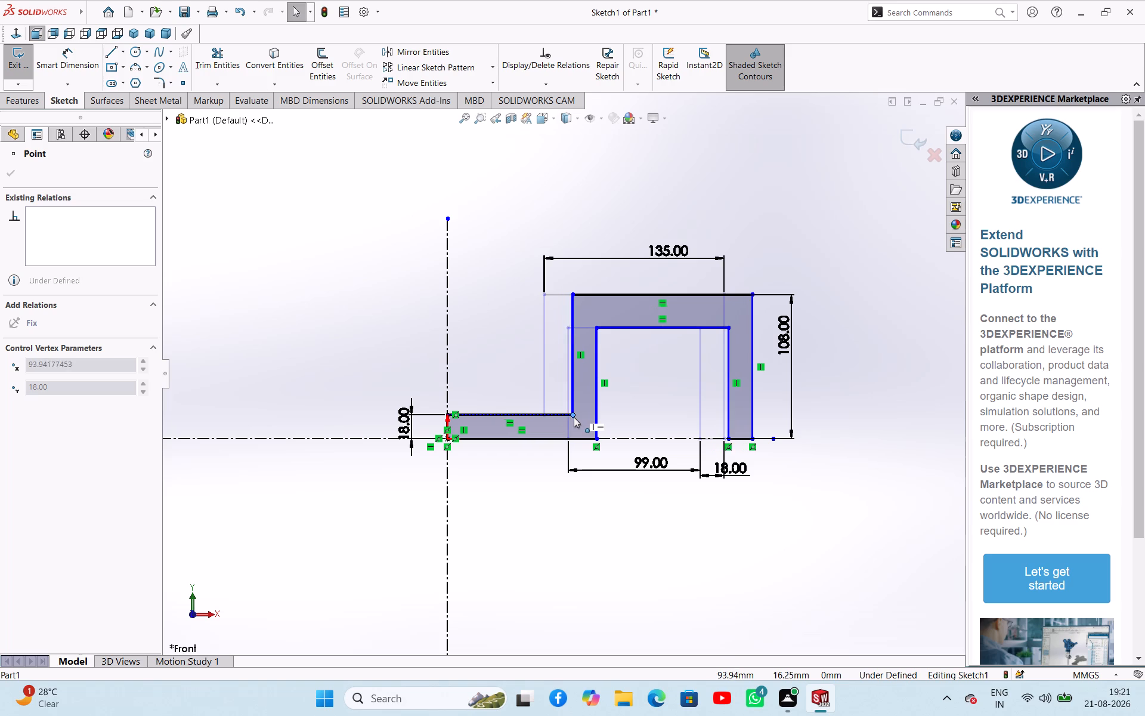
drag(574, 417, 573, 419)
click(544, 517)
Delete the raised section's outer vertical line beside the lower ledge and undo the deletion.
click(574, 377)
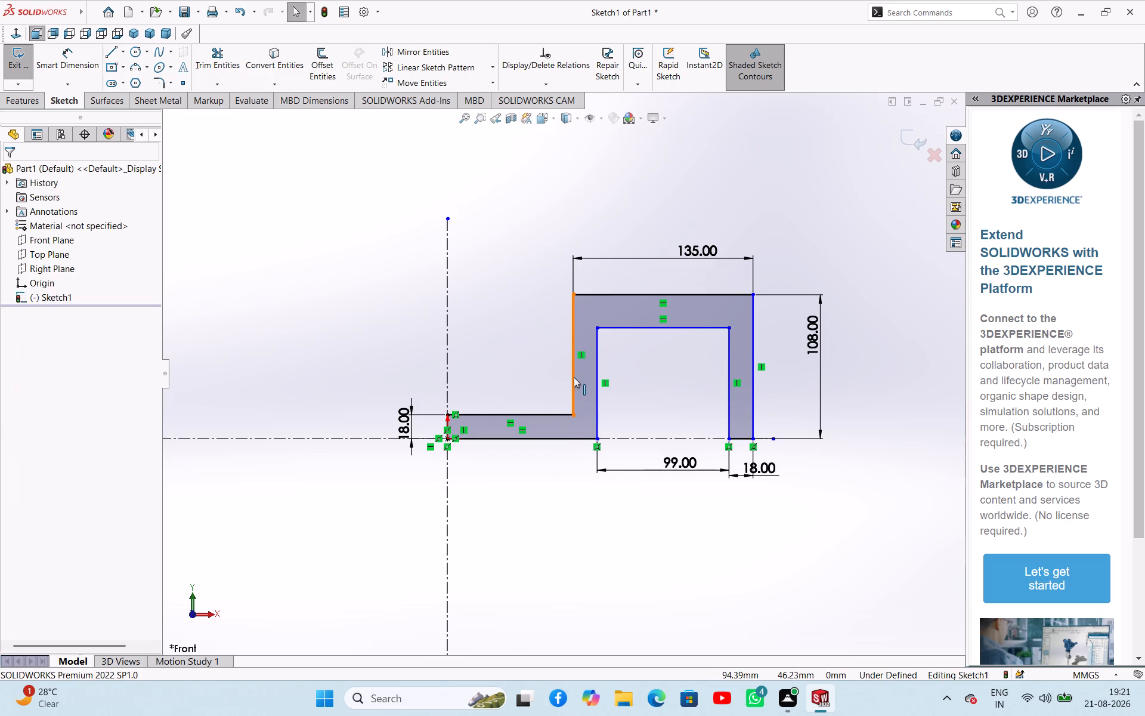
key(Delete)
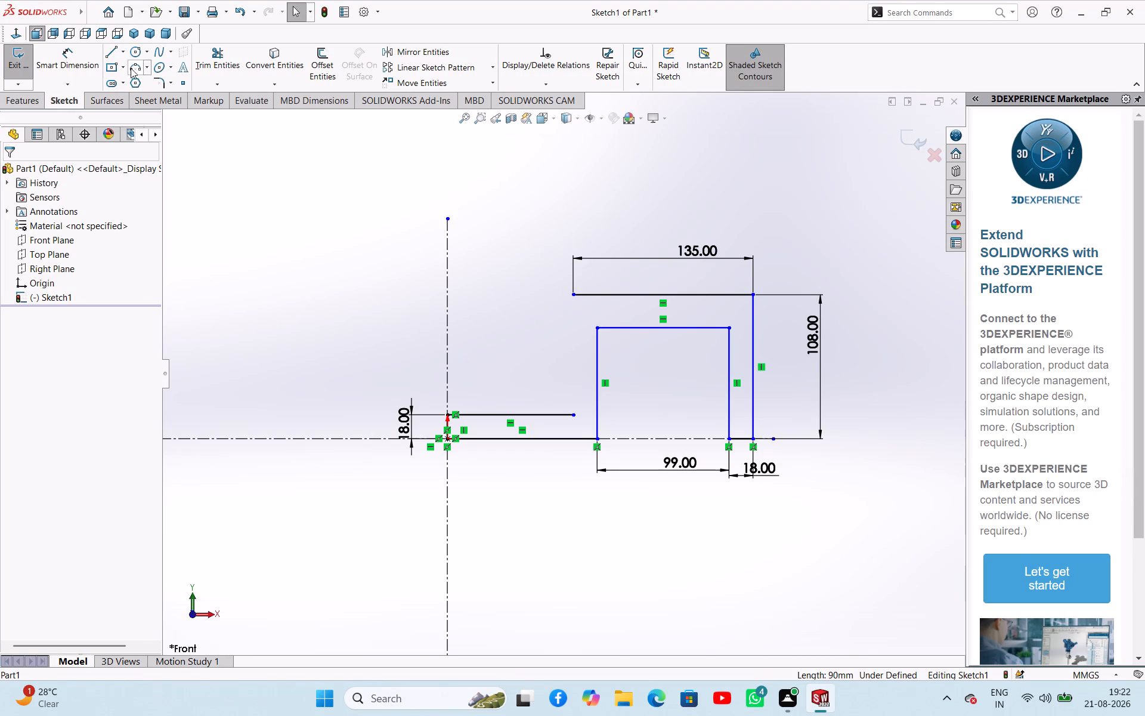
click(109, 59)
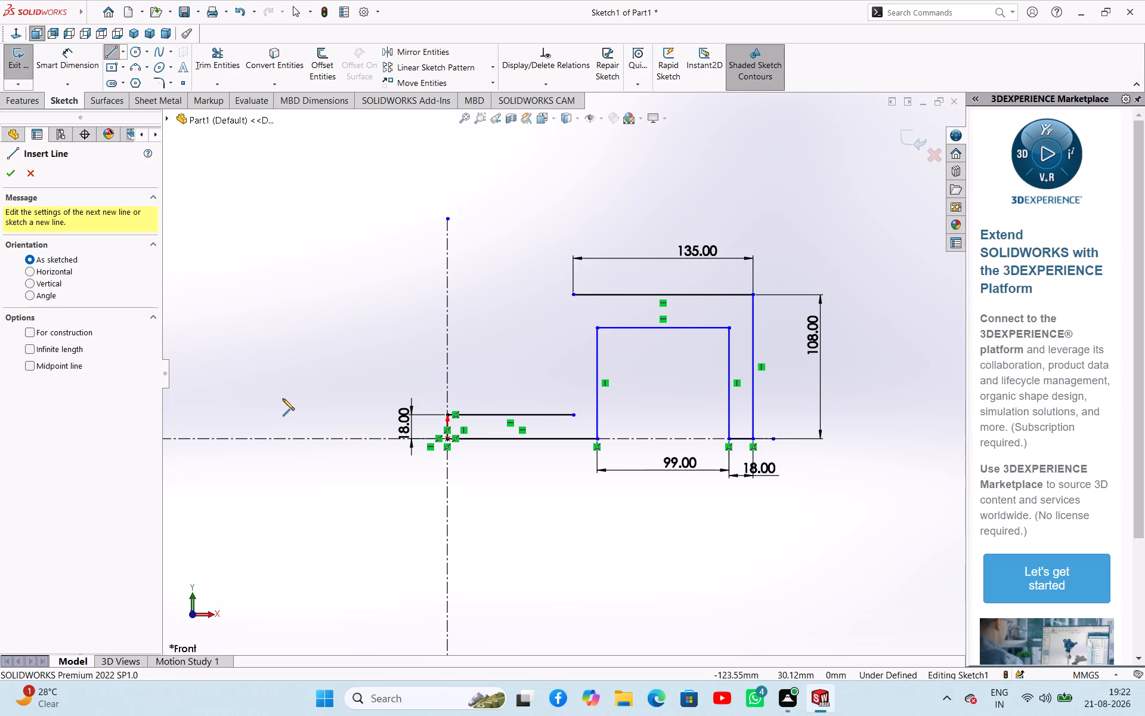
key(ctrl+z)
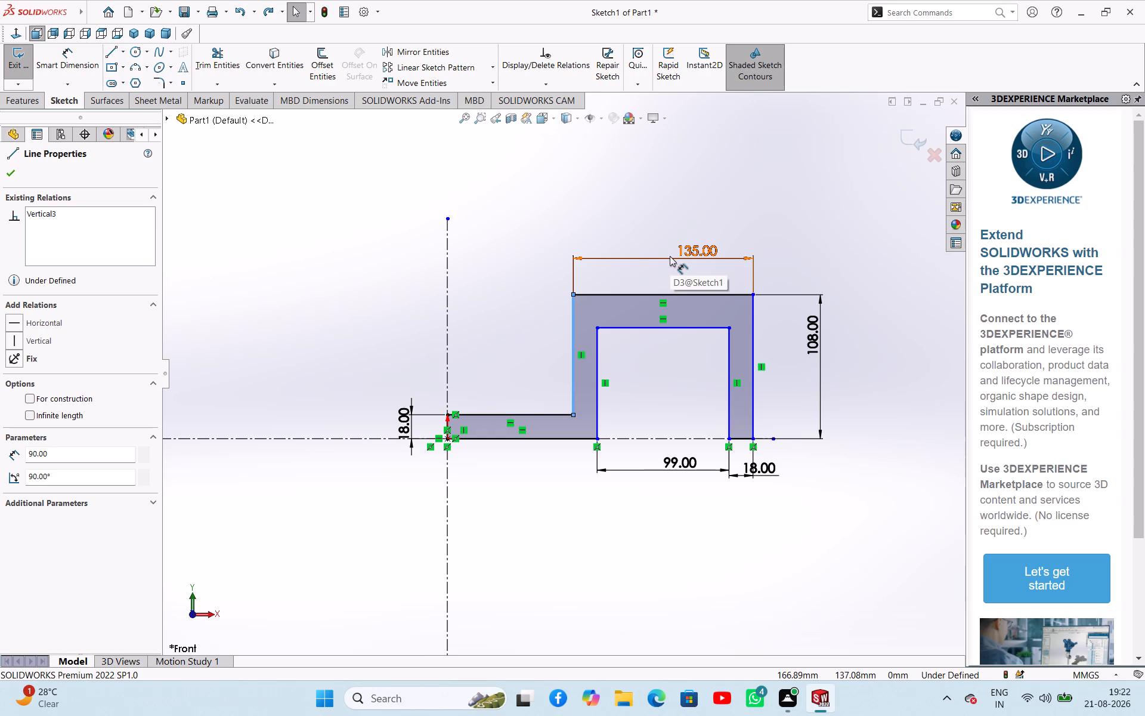
Dimension the lower ledge's upper horizontal line as 72+40.5+9, giving 121.5 mm.
right_drag(541, 378, 526, 239)
click(515, 412)
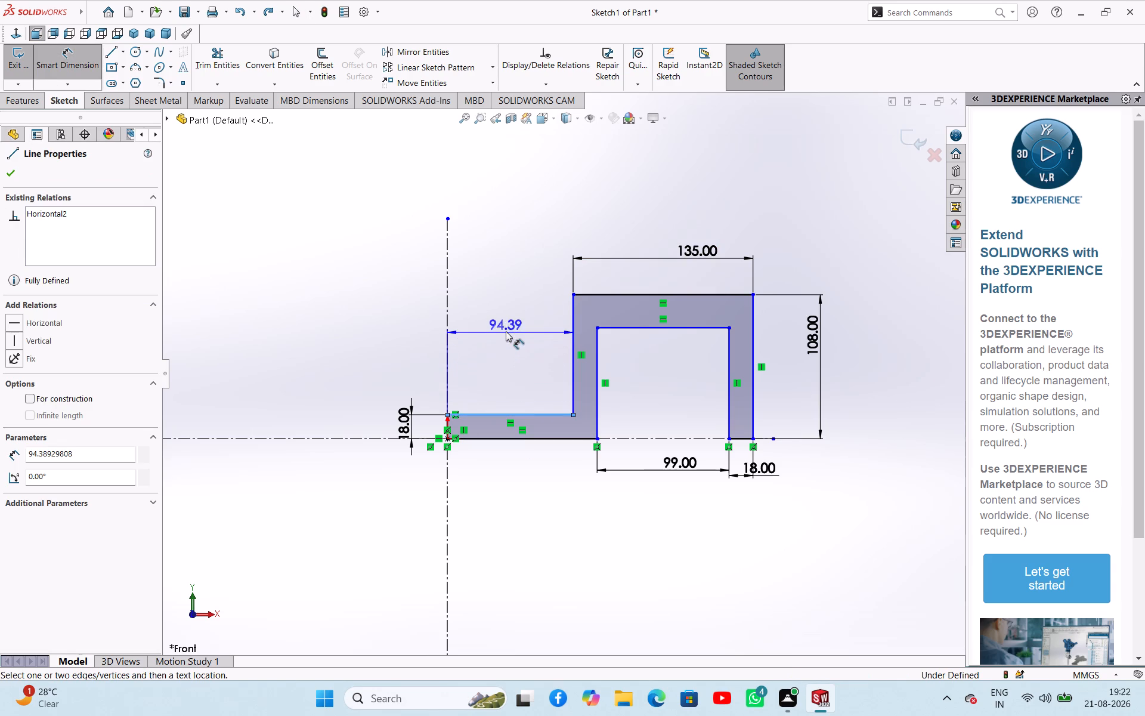
click(506, 331)
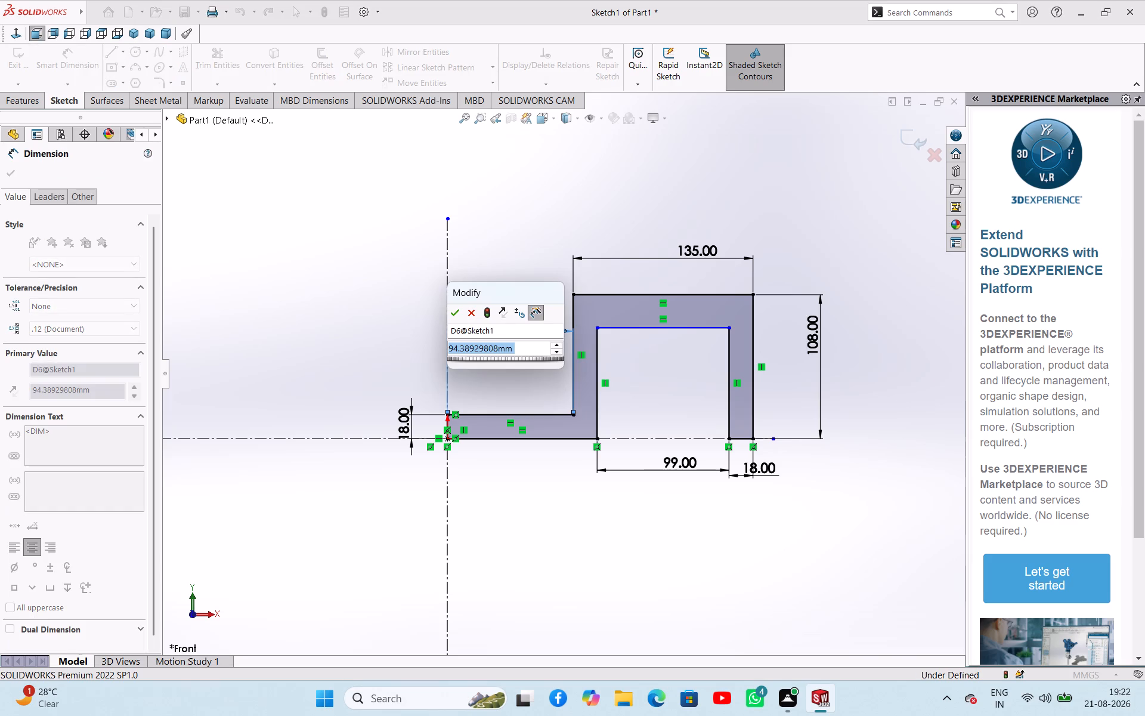
text(72+)
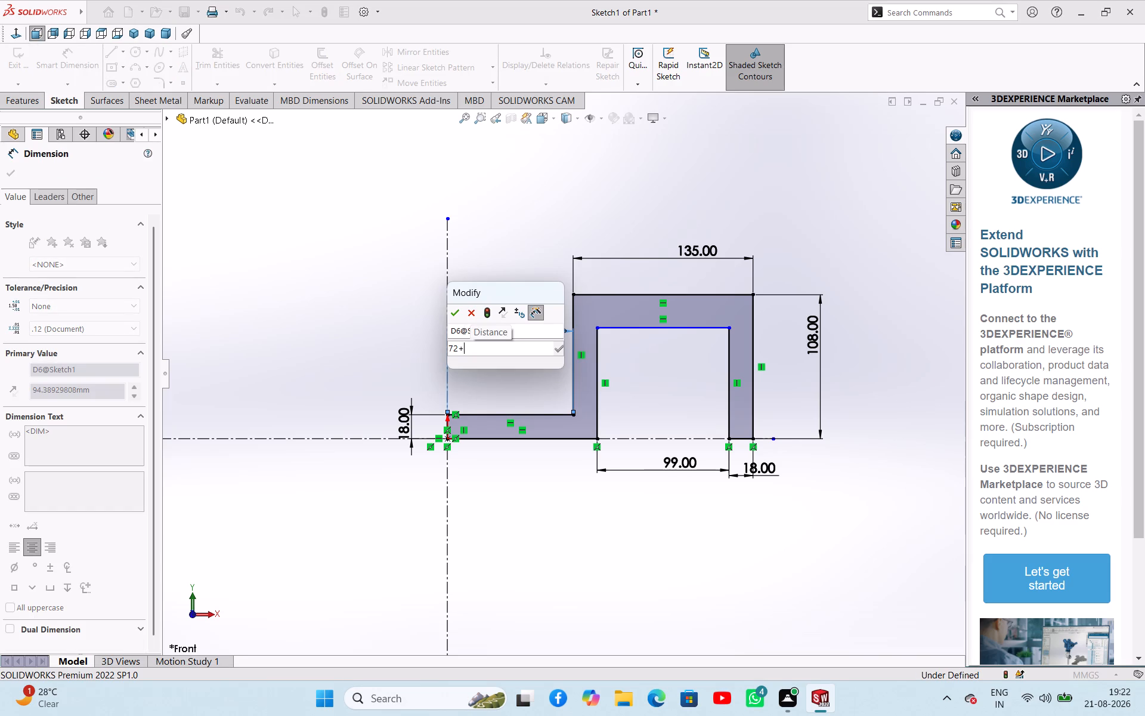
text(40)
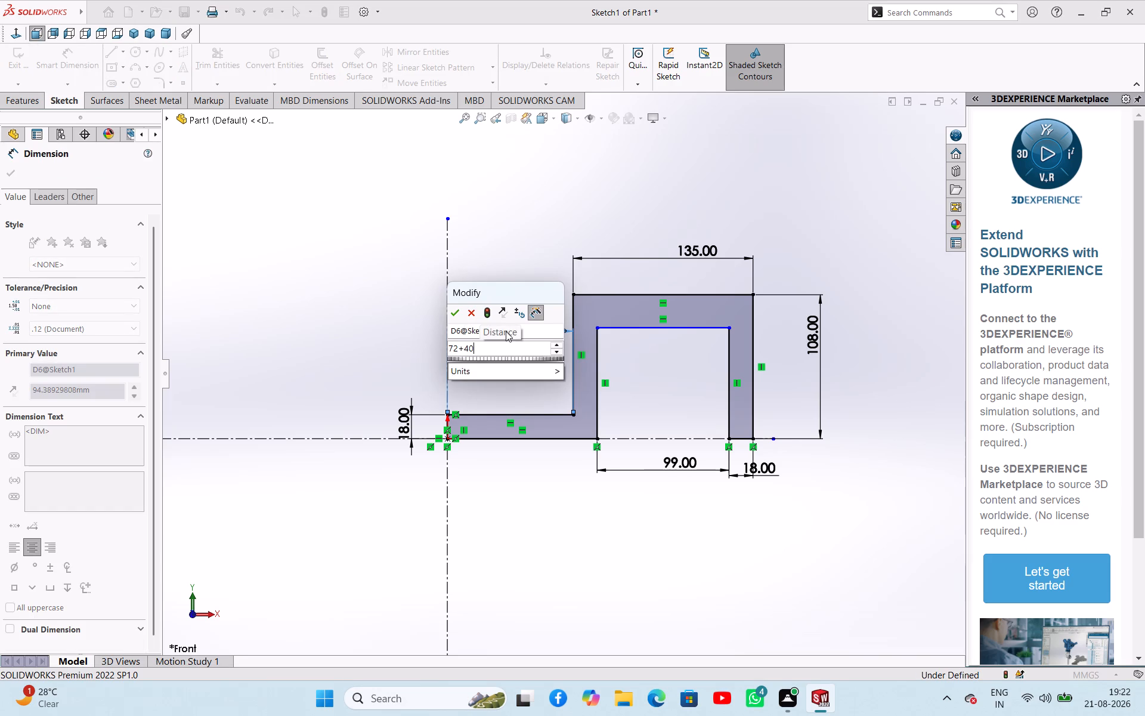
text(.5)
key(plus)
key(9)
key(Return)
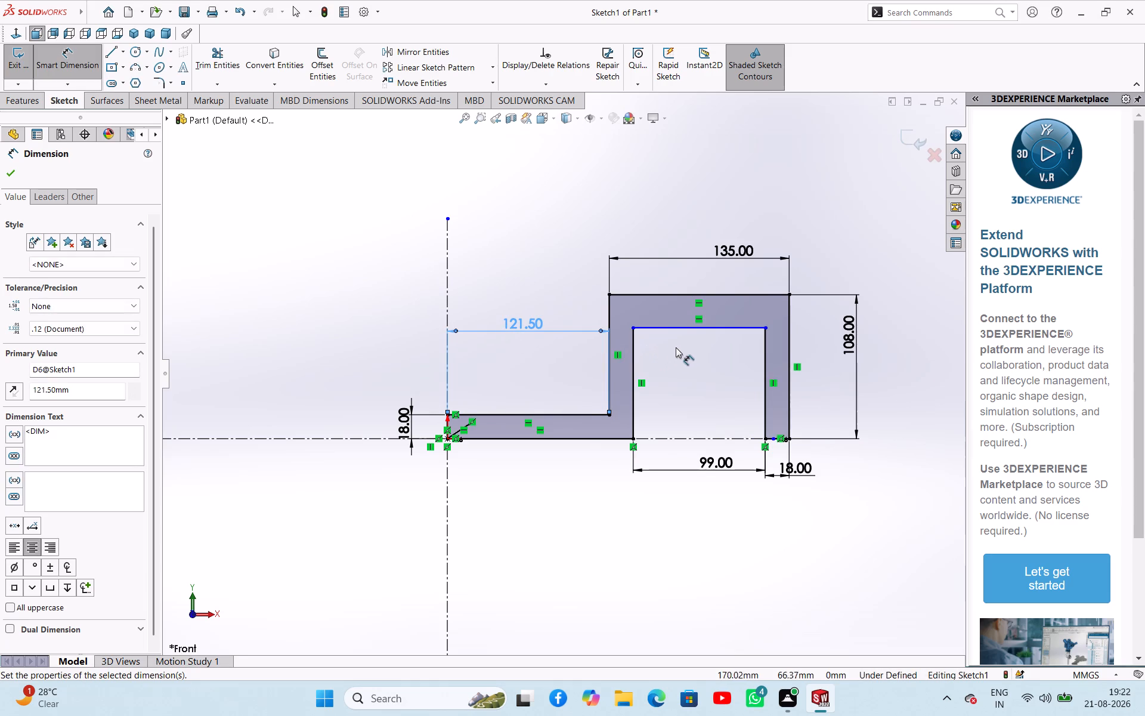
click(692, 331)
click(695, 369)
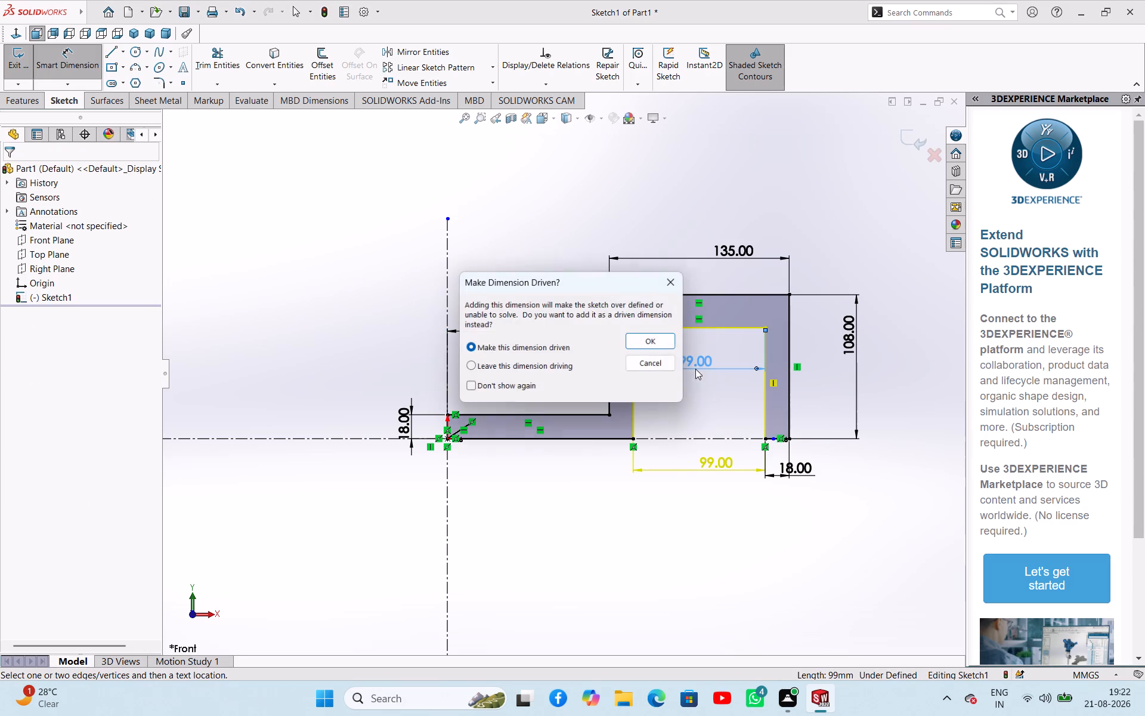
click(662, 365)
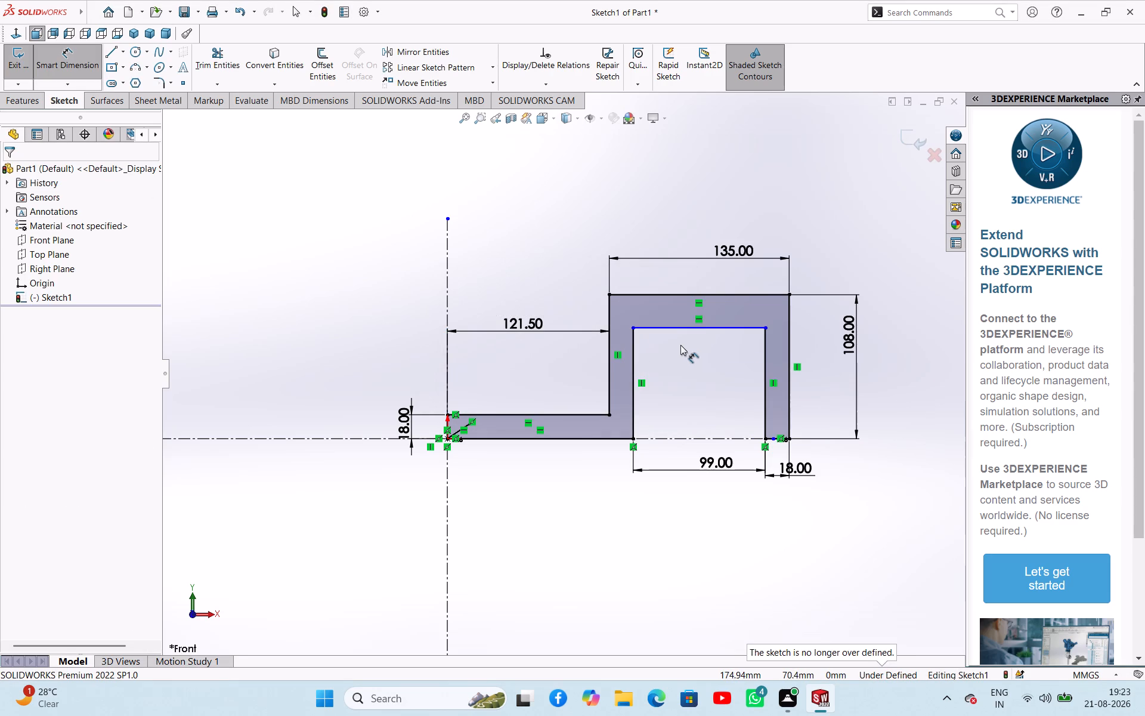
Dimension the gap between the raised section's inner and outer top lines as 18 mm and finish dimensioning.
click(738, 330)
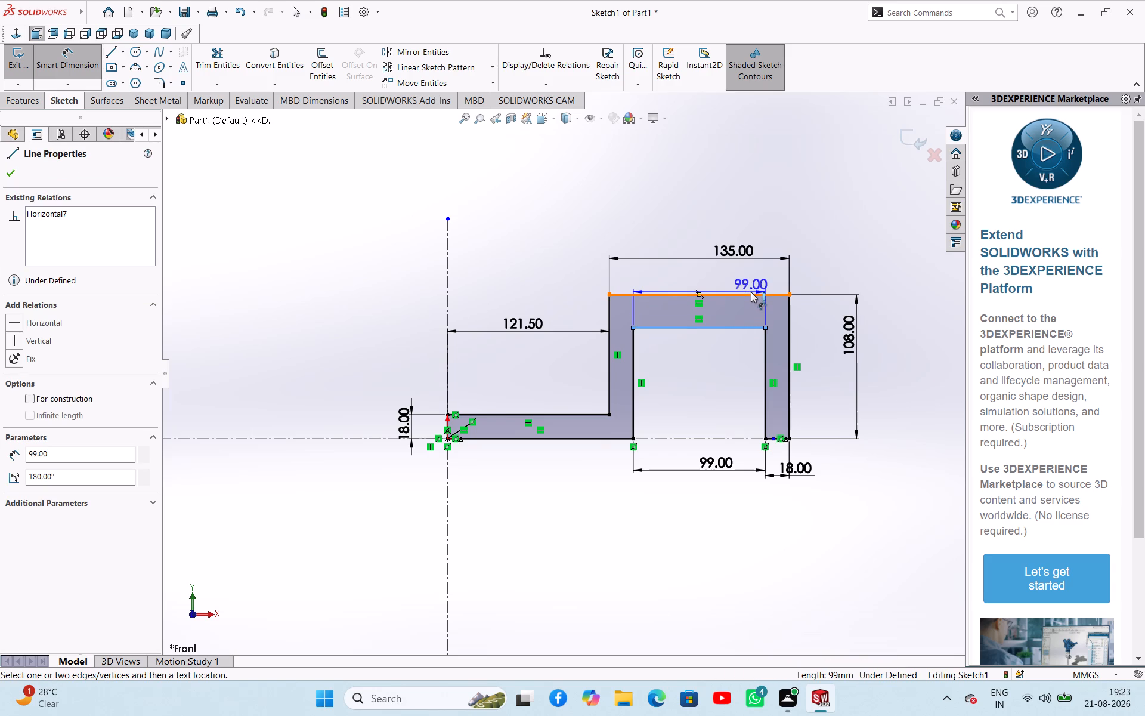
click(751, 292)
click(823, 319)
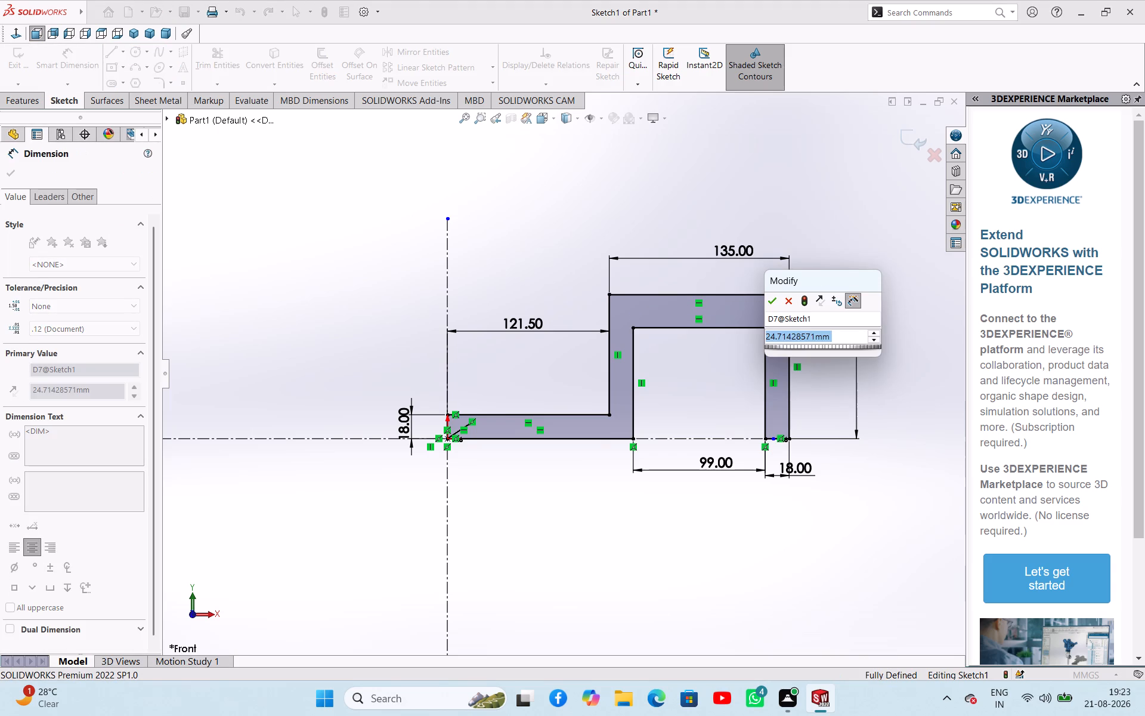
key(1)
key(8)
key(Return)
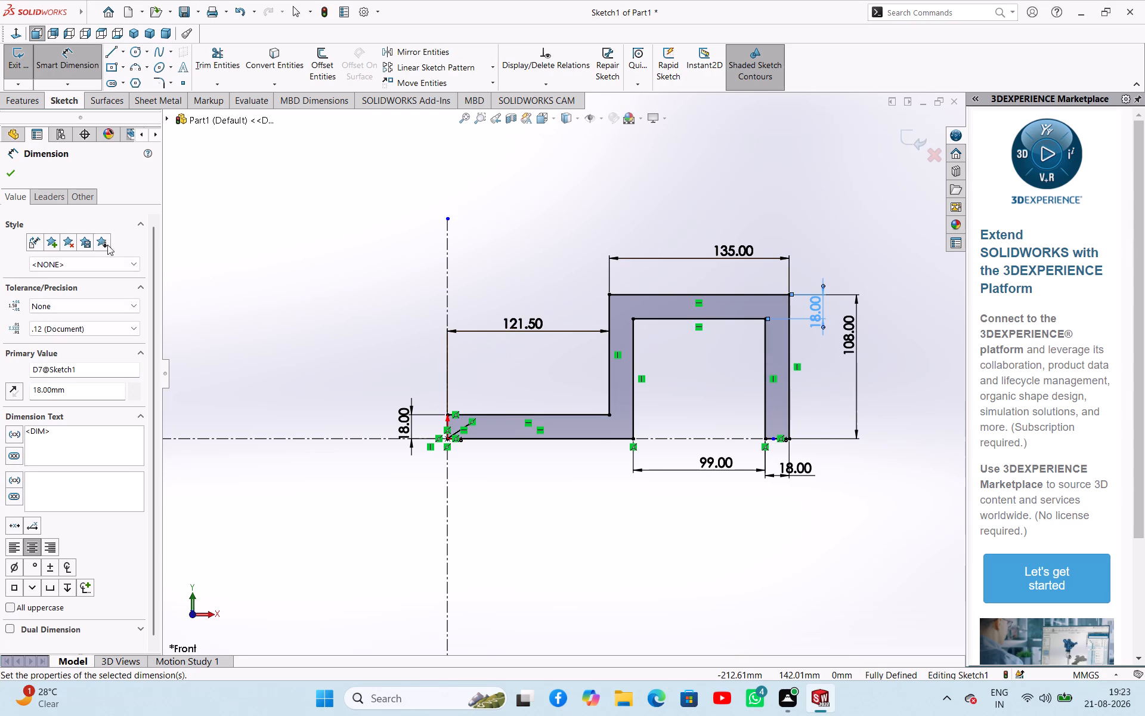
click(13, 178)
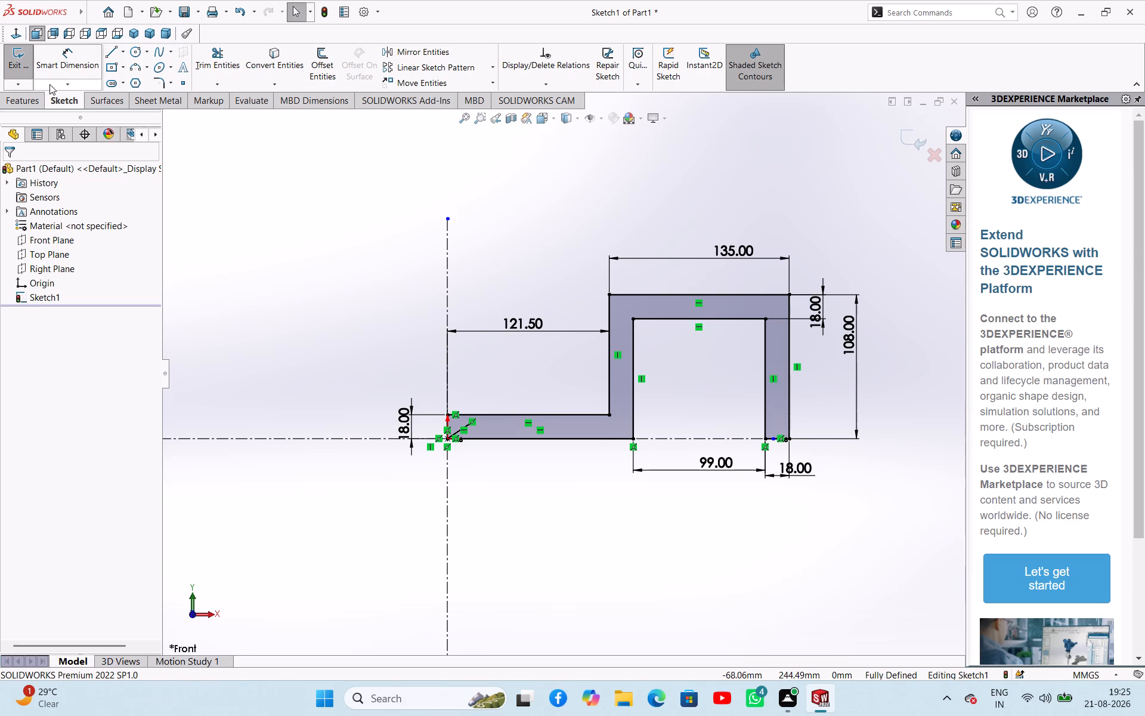
Exit the sketch and extrude the stepped profile 90 mm with the Mid Plane end condition.
click(28, 69)
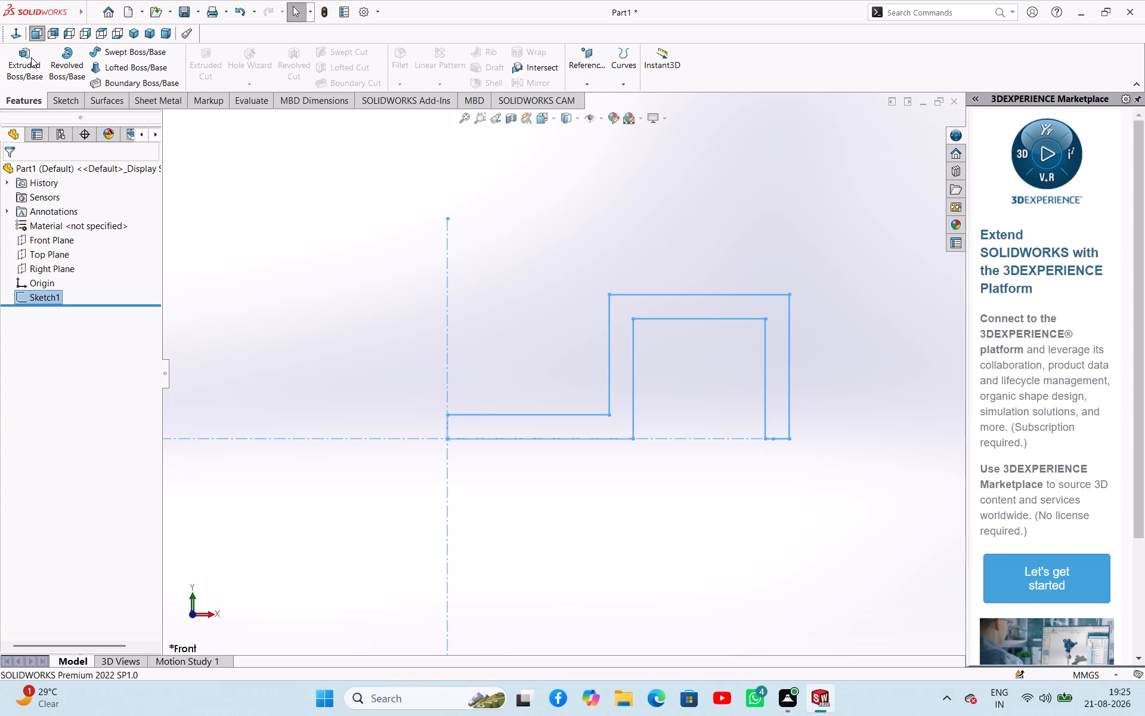
click(31, 57)
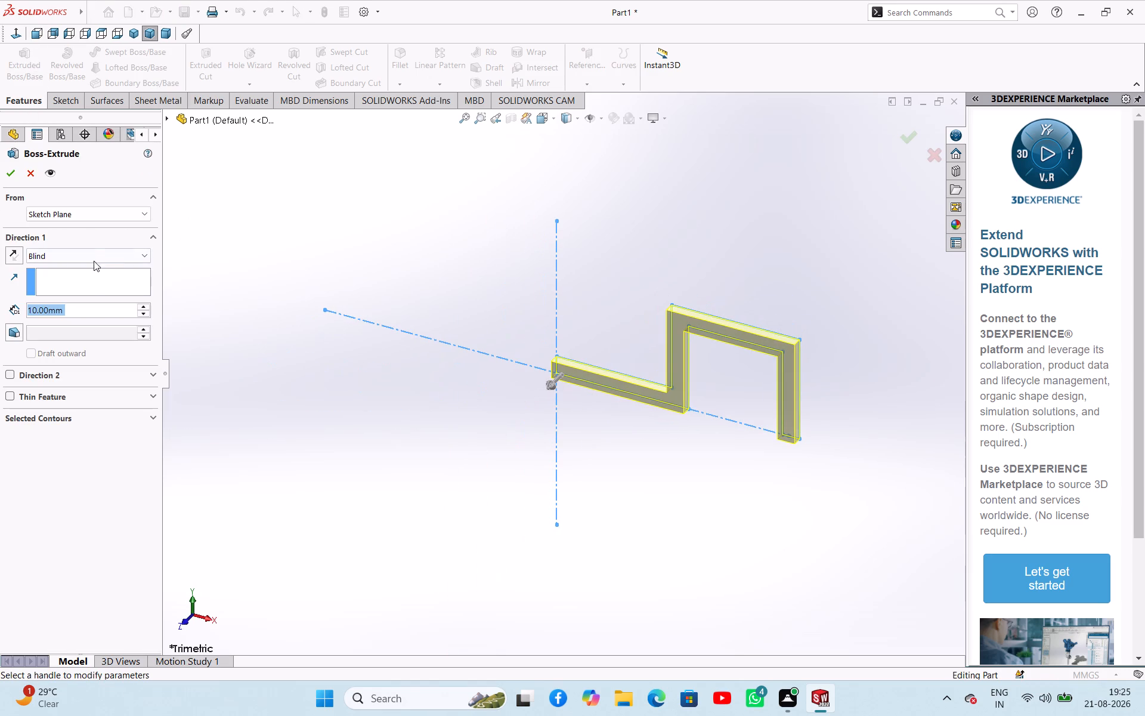
click(92, 251)
click(79, 314)
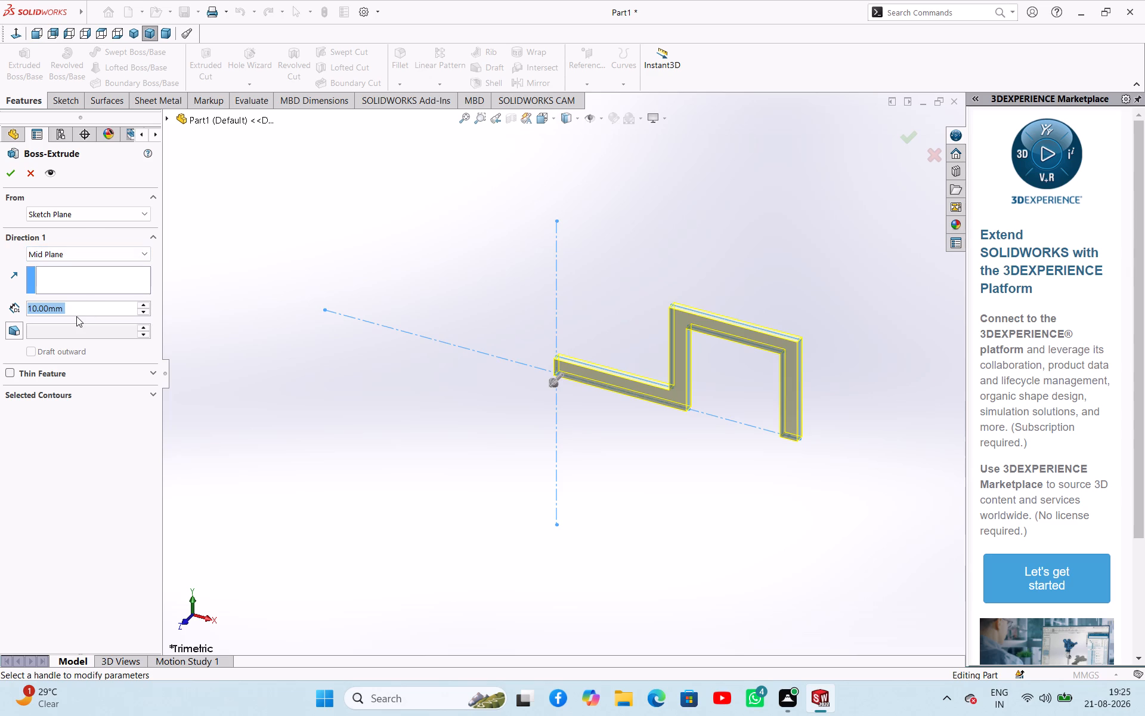
text(90)
key(Return)
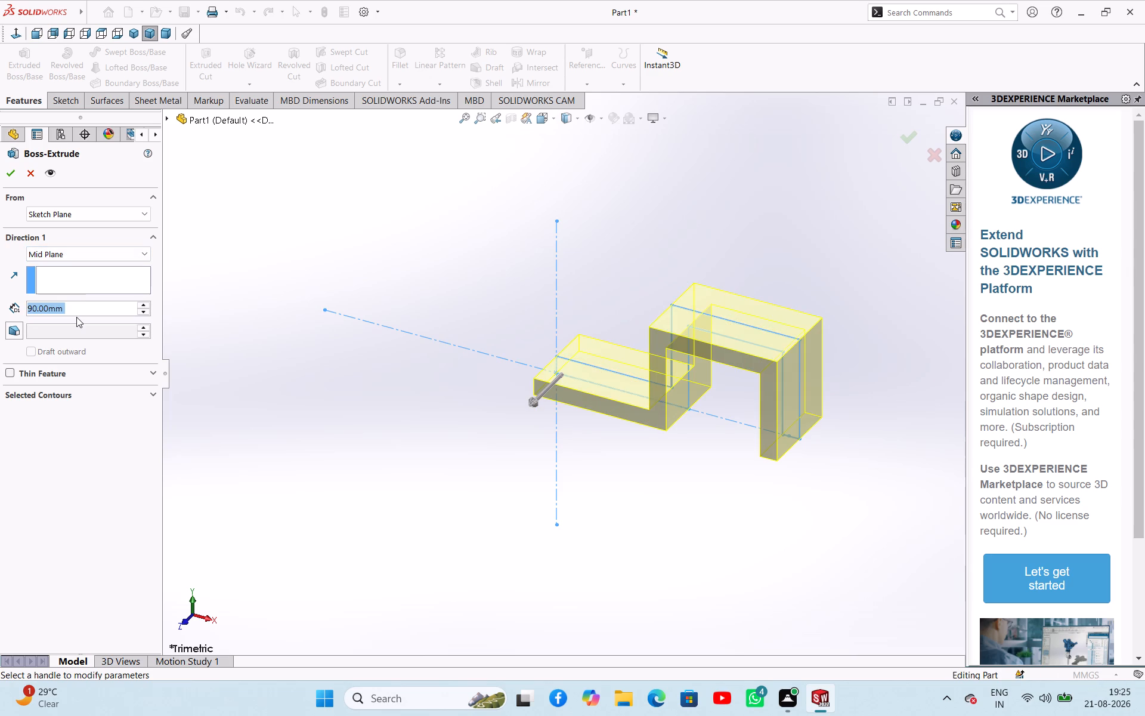
click(11, 180)
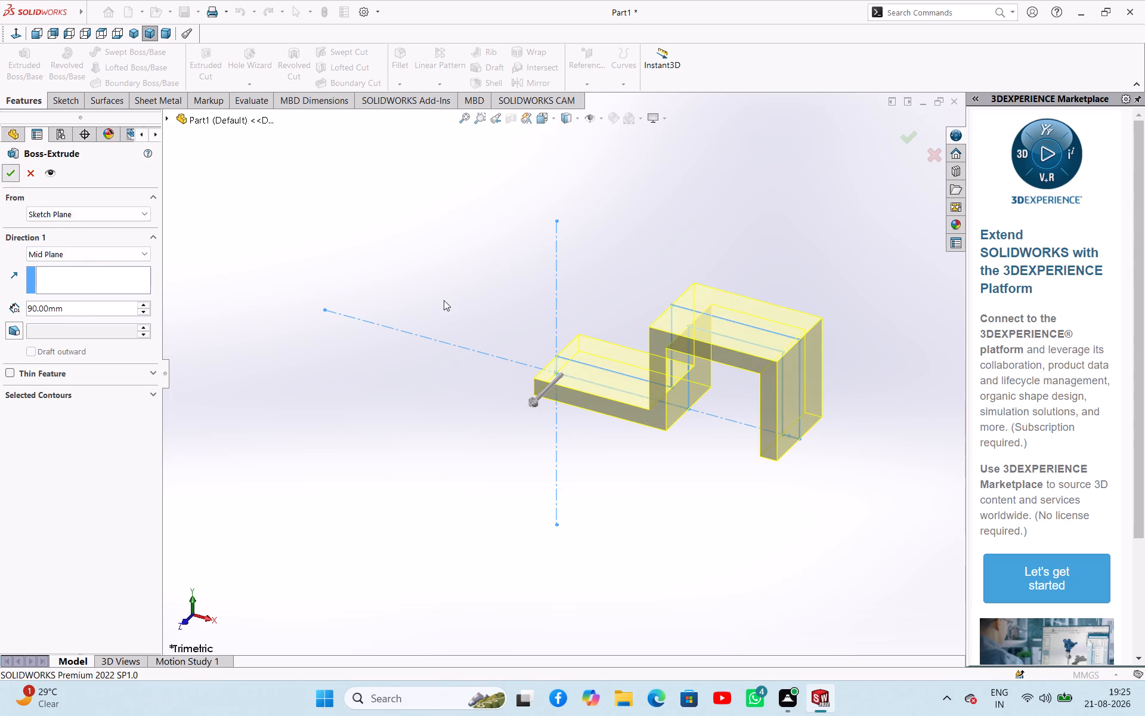
click(460, 273)
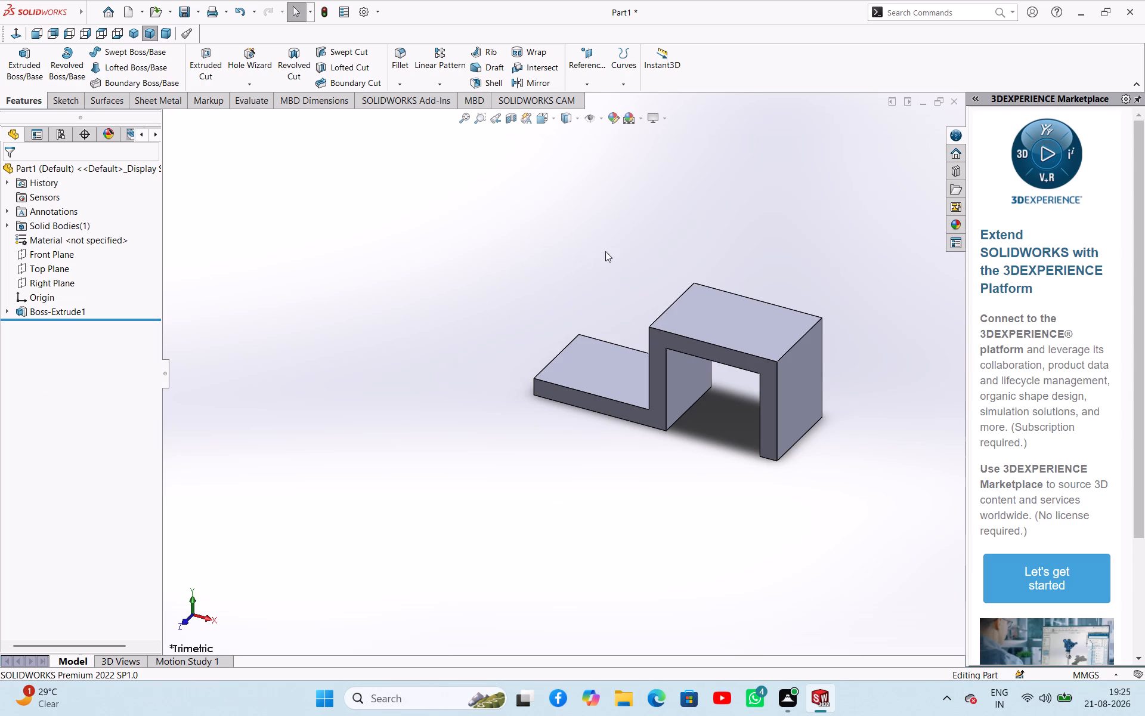
Start a sketch on the top face of the raised section.
click(735, 314)
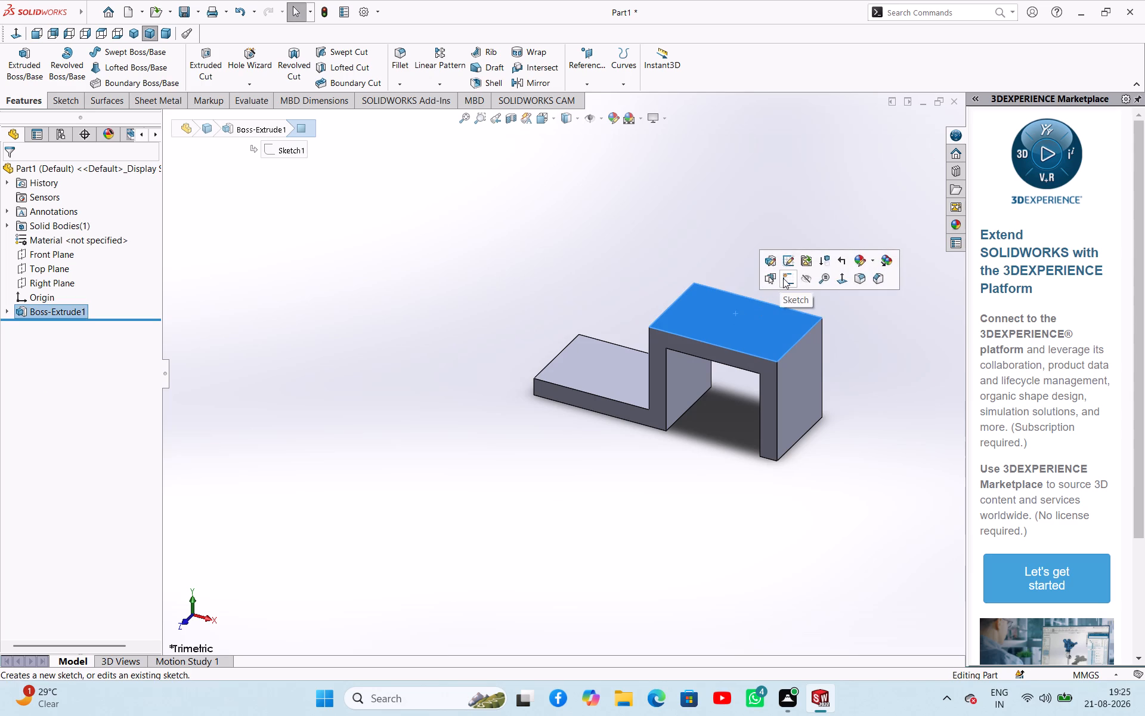
click(783, 278)
click(756, 233)
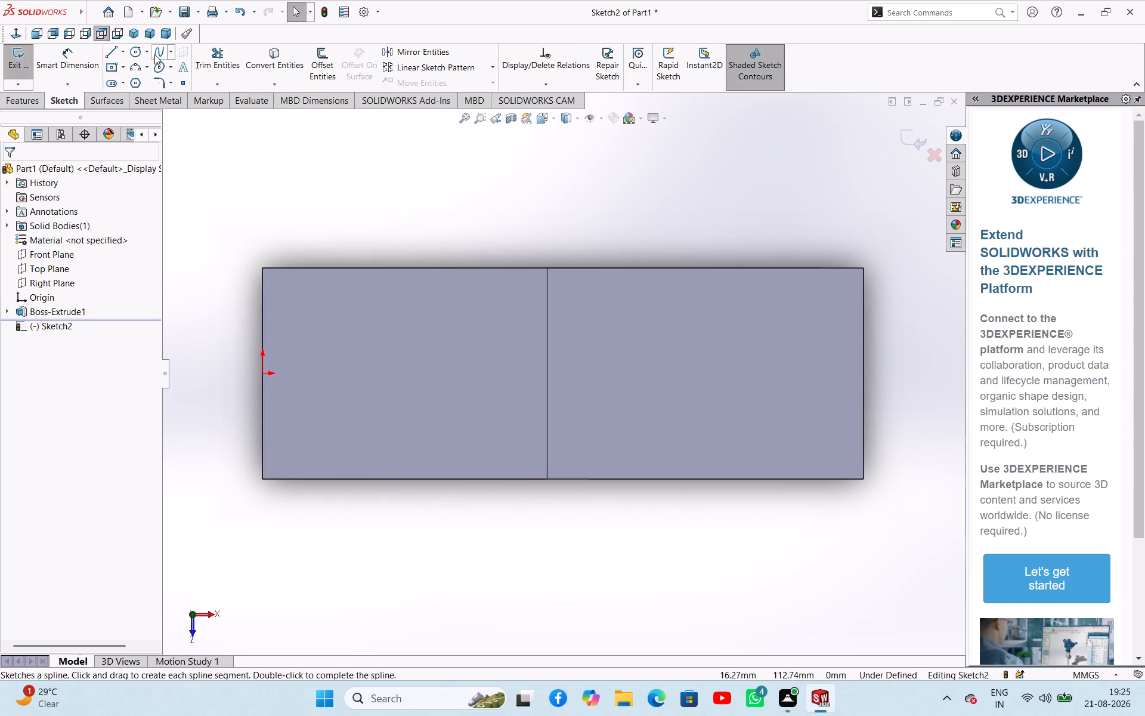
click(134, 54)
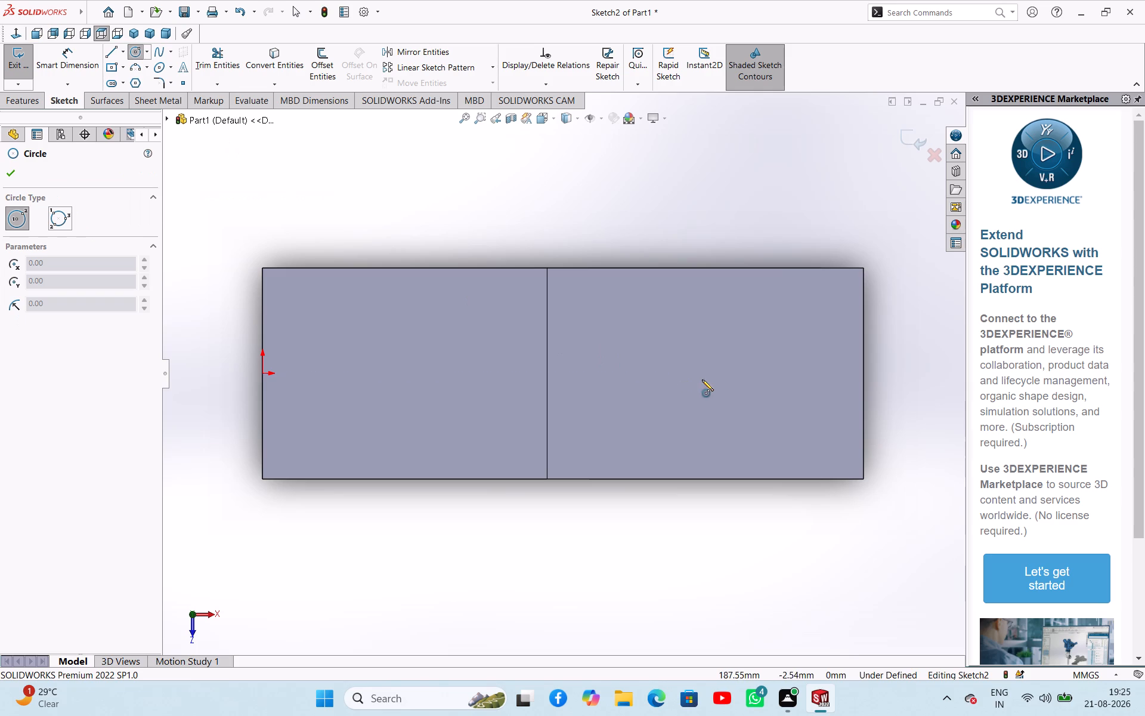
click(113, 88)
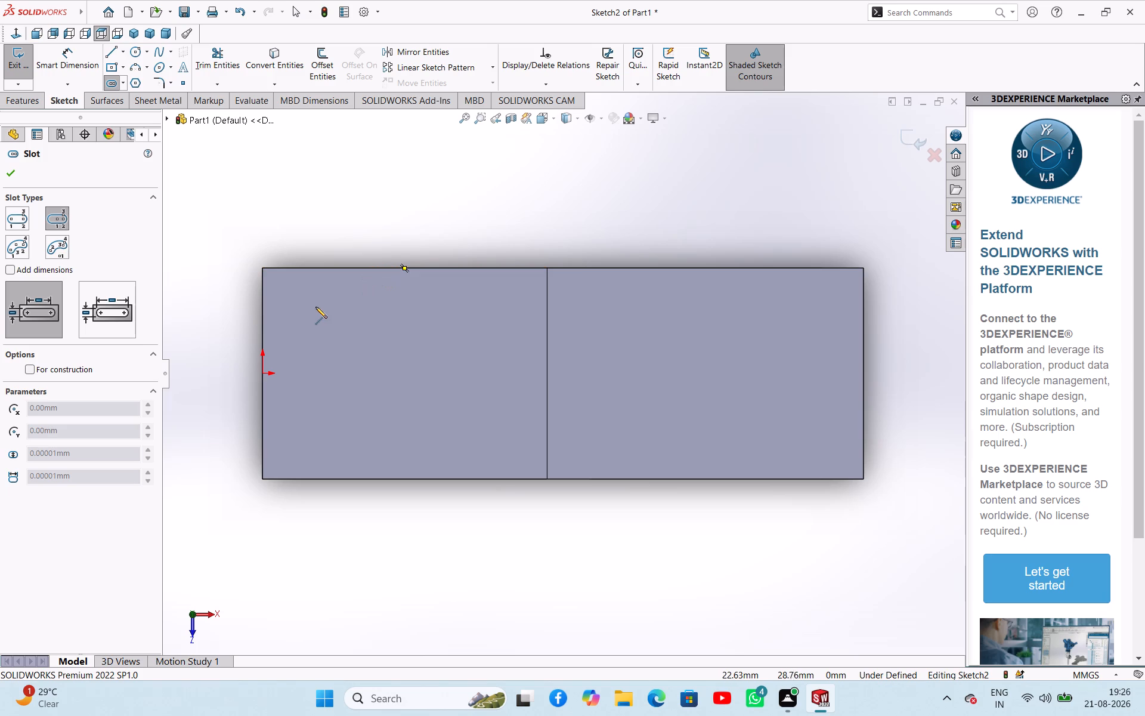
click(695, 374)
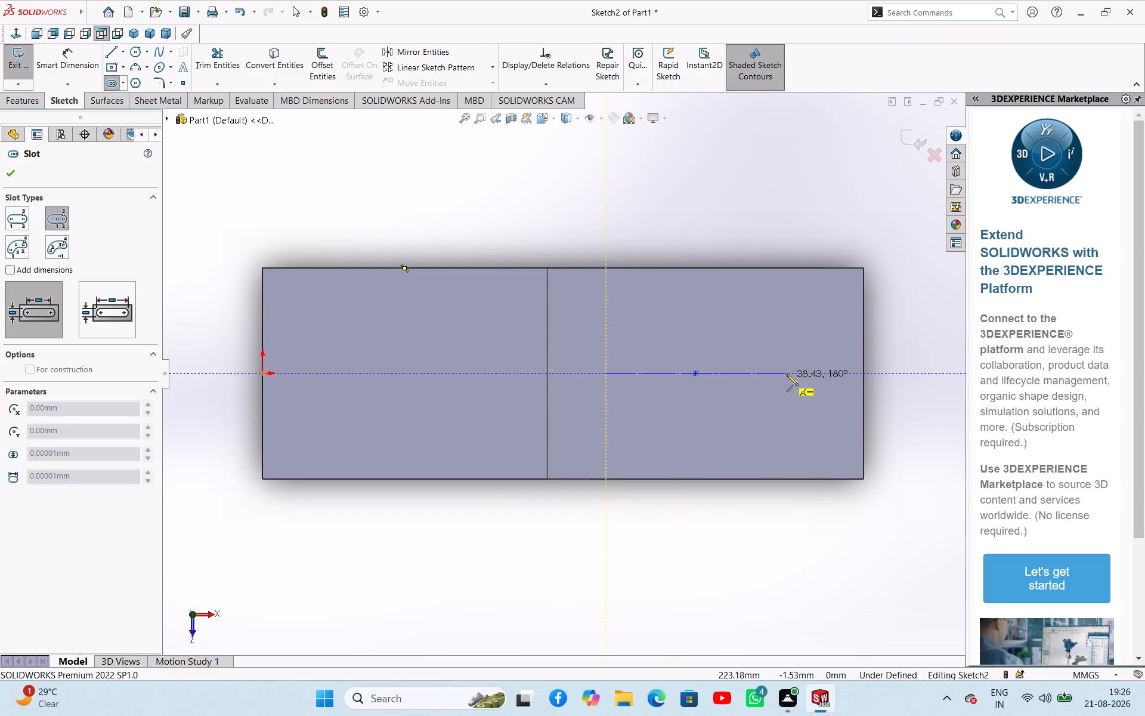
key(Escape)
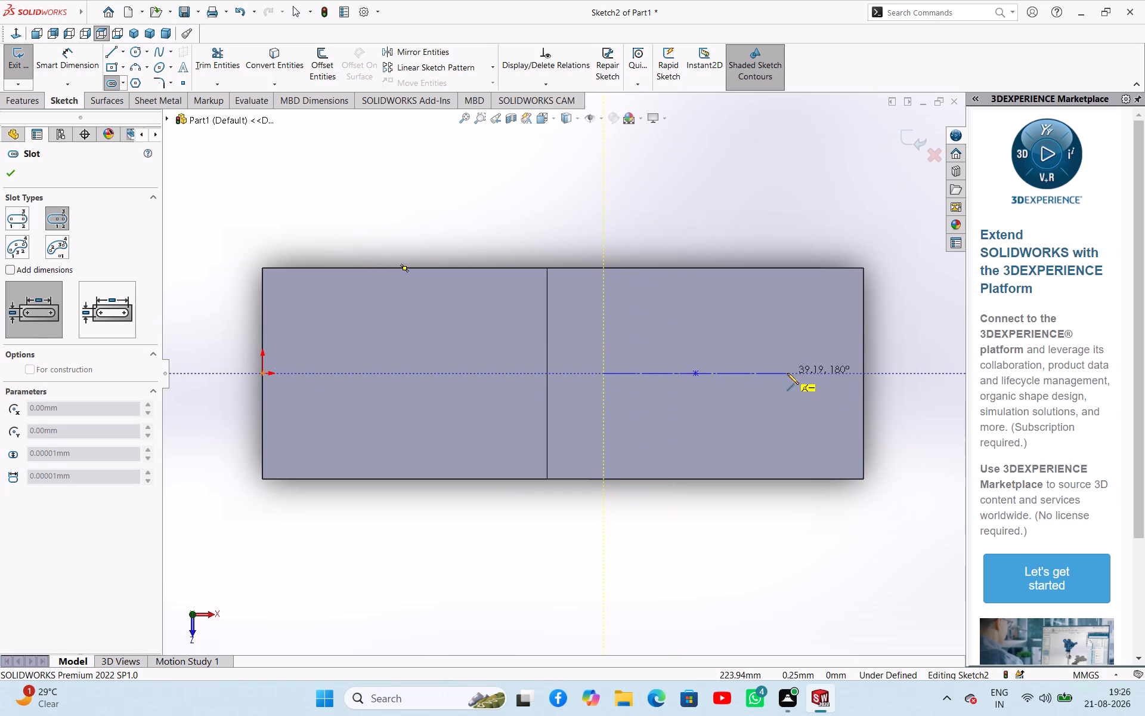
Sketch a horizontal centerpoint straight slot level with the origin on the raised face, about 30.5 mm between arc centres and 13 mm wide.
click(122, 81)
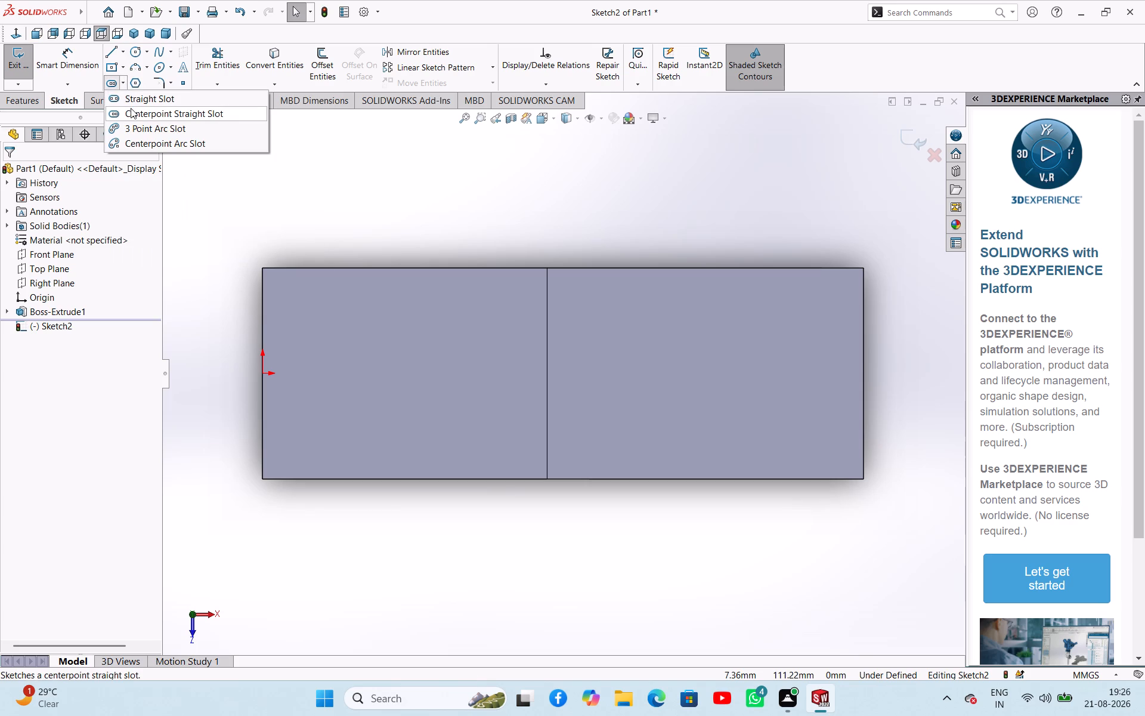
click(131, 108)
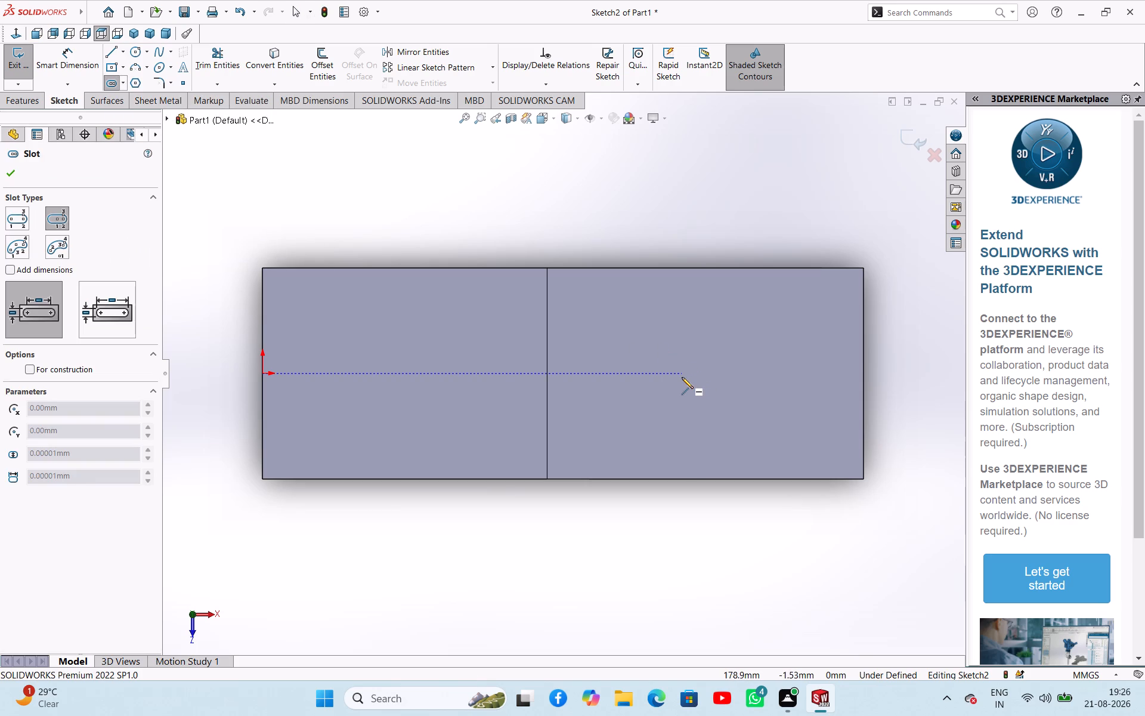
click(689, 374)
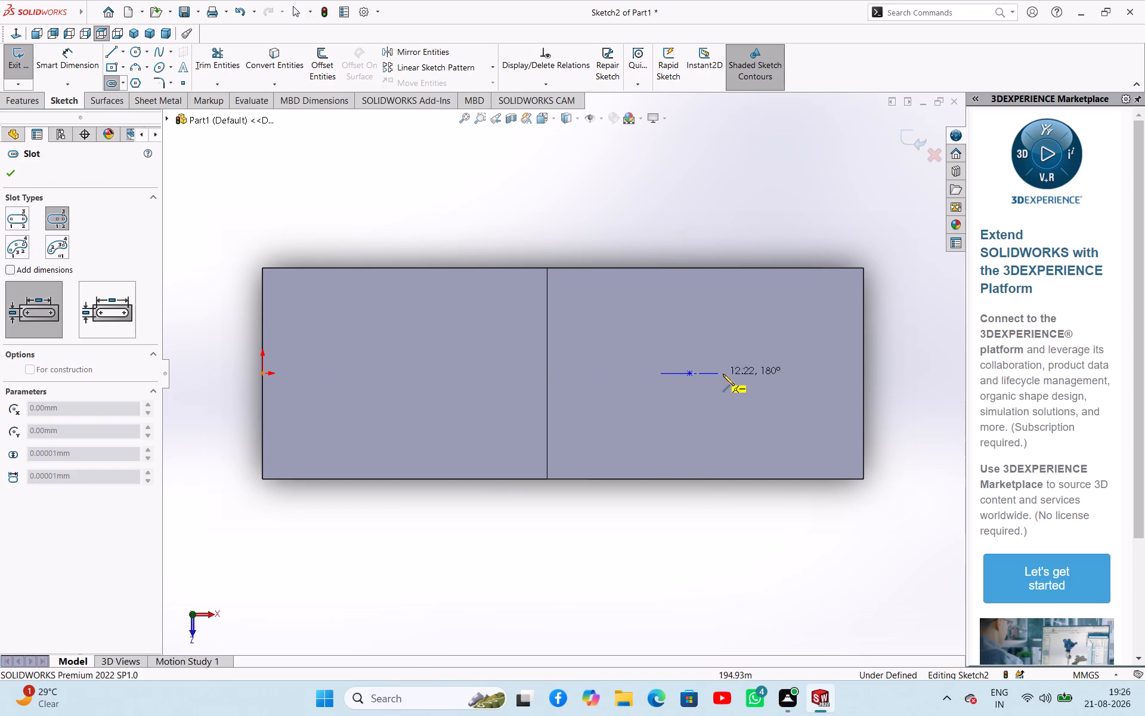
click(725, 374)
click(730, 389)
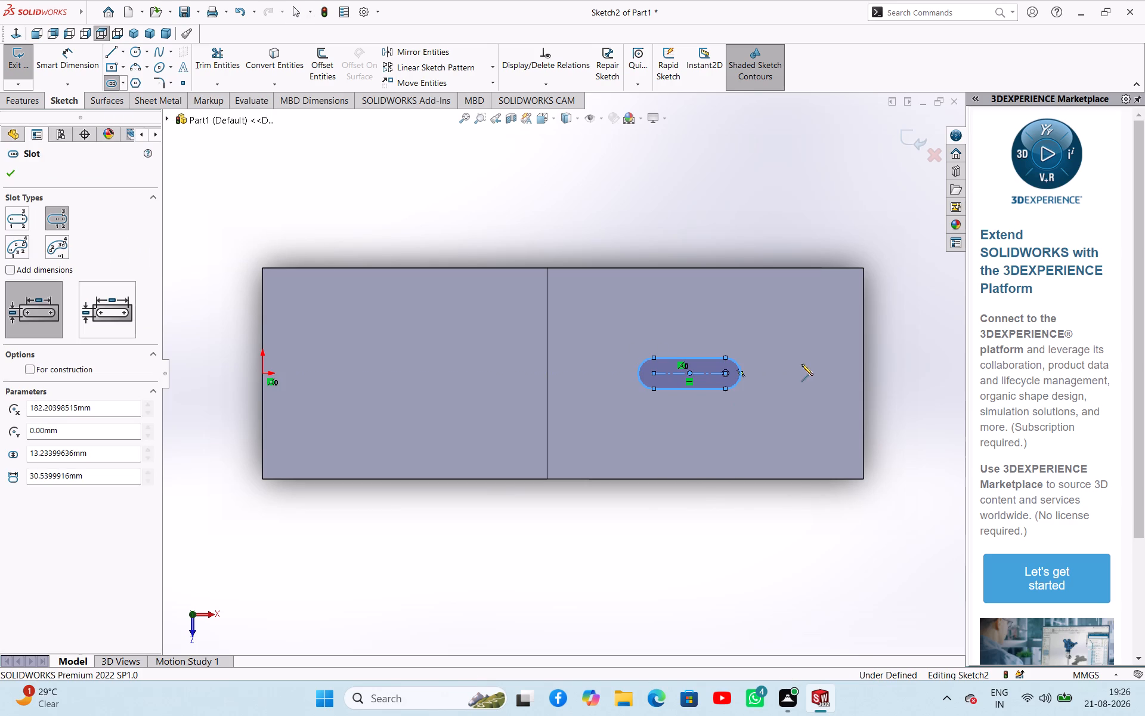
right_click(801, 362)
click(809, 374)
Dimension the slot's width between its two straight sides as 18 mm.
right_drag(811, 380, 812, 335)
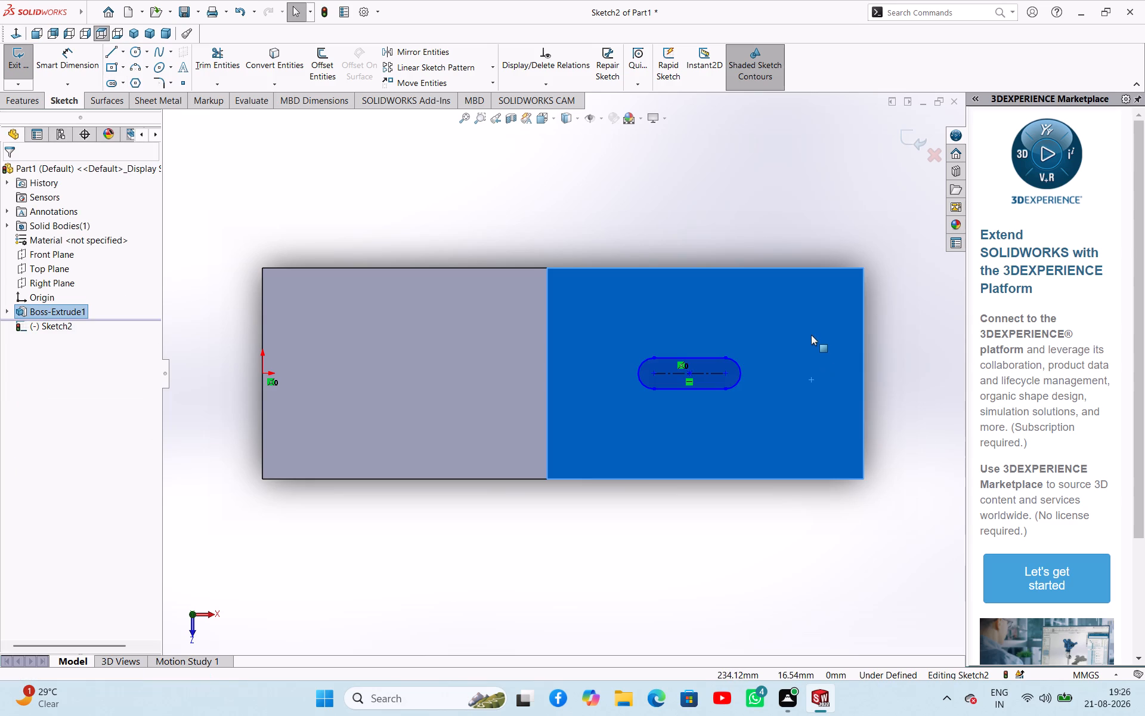
right_drag(905, 372, 908, 300)
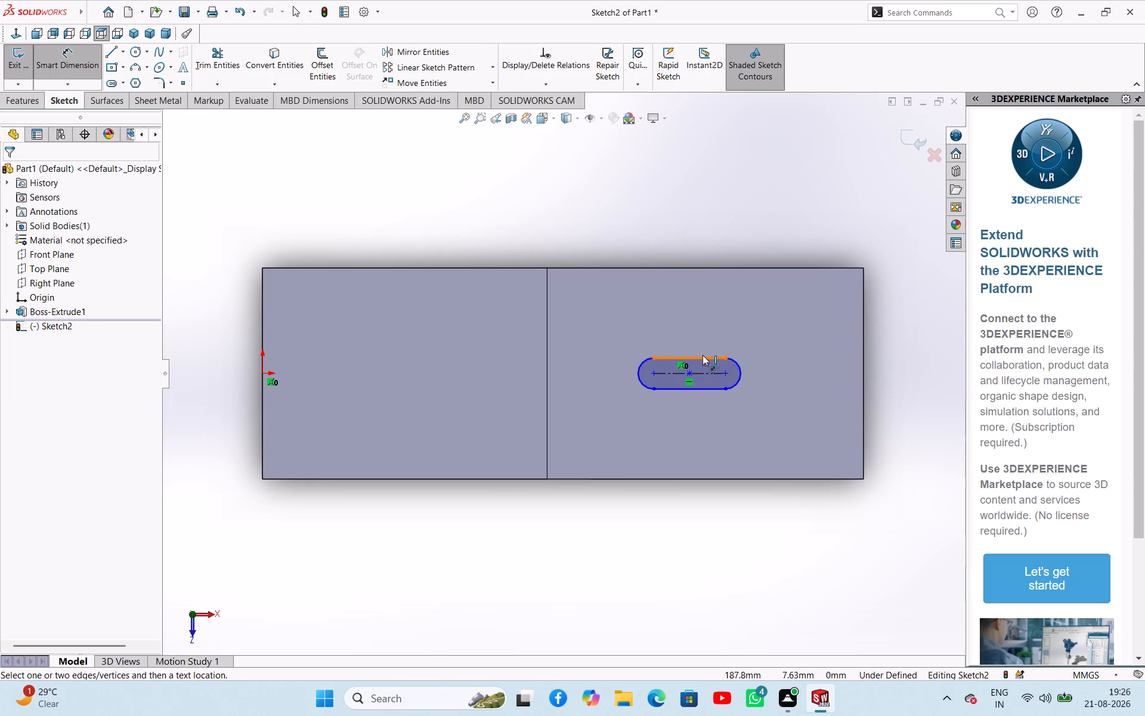
click(703, 355)
click(707, 388)
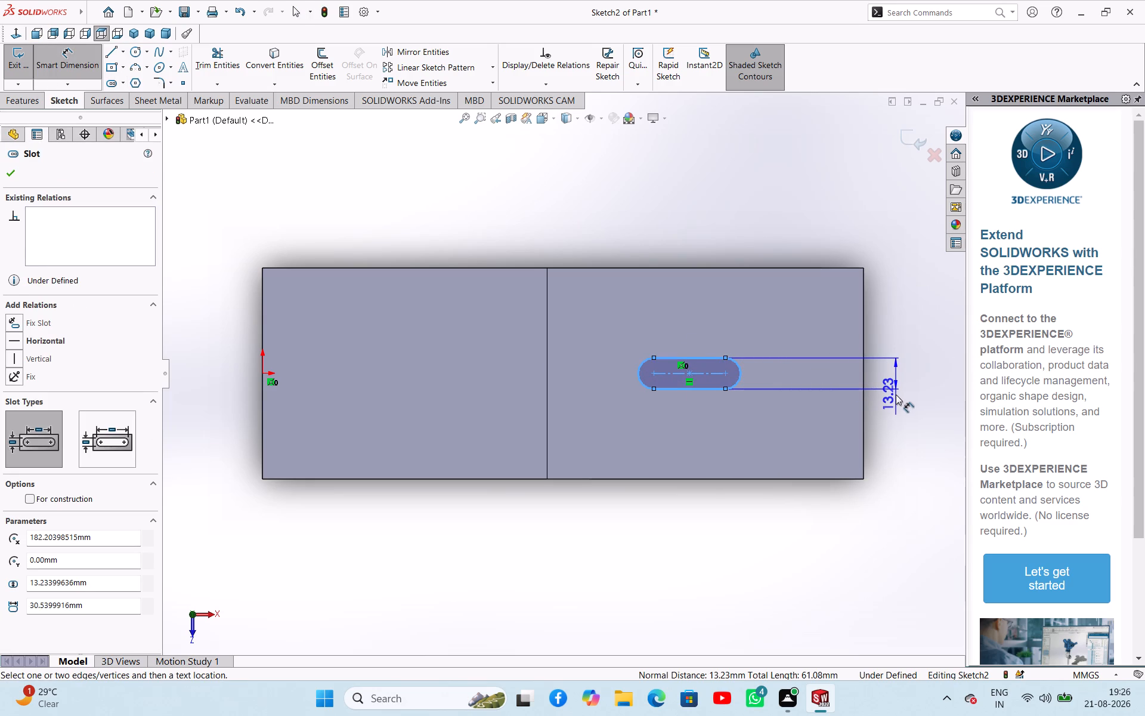
click(896, 394)
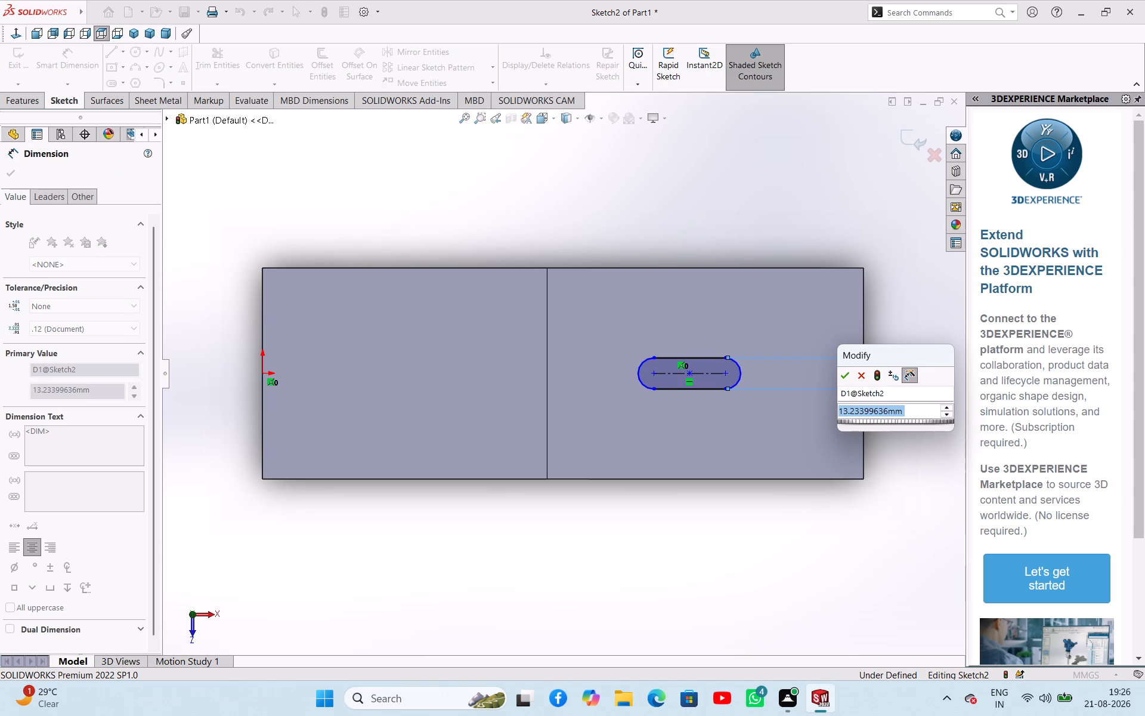
text(18)
key(Return)
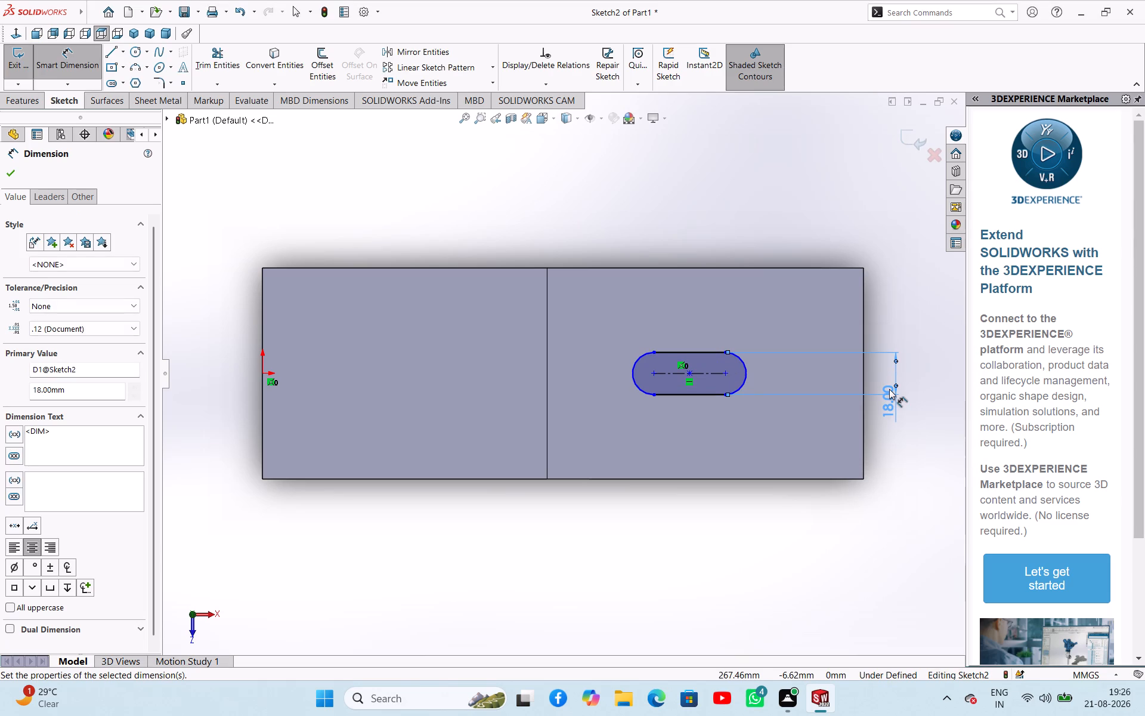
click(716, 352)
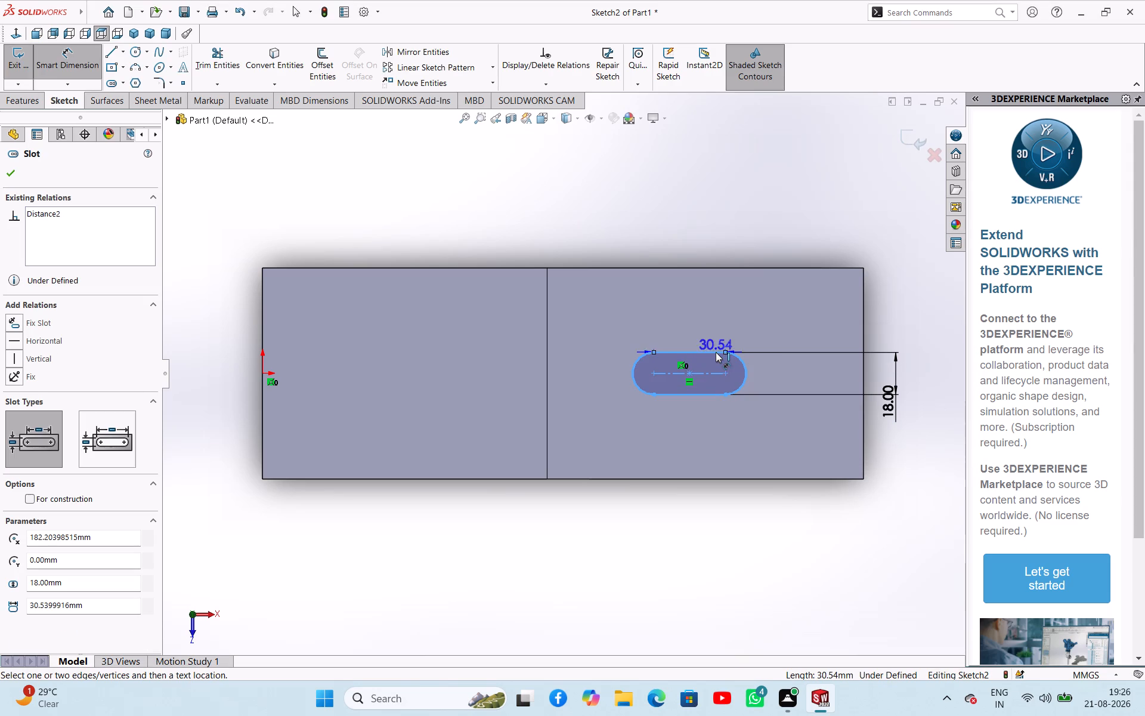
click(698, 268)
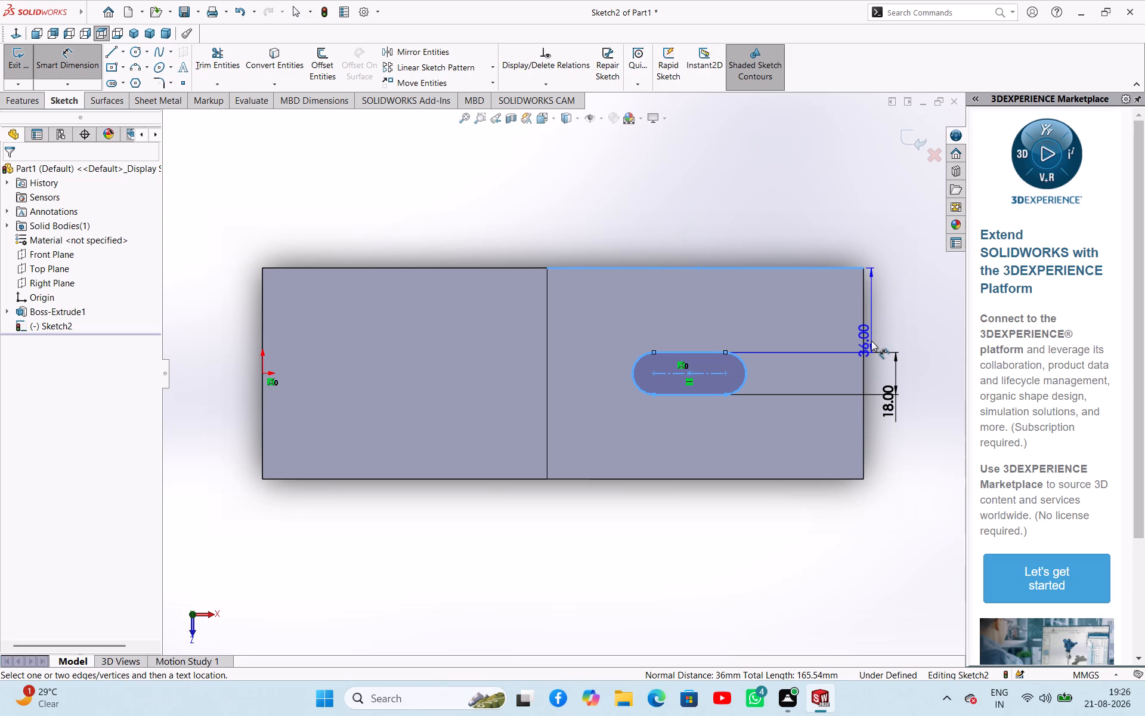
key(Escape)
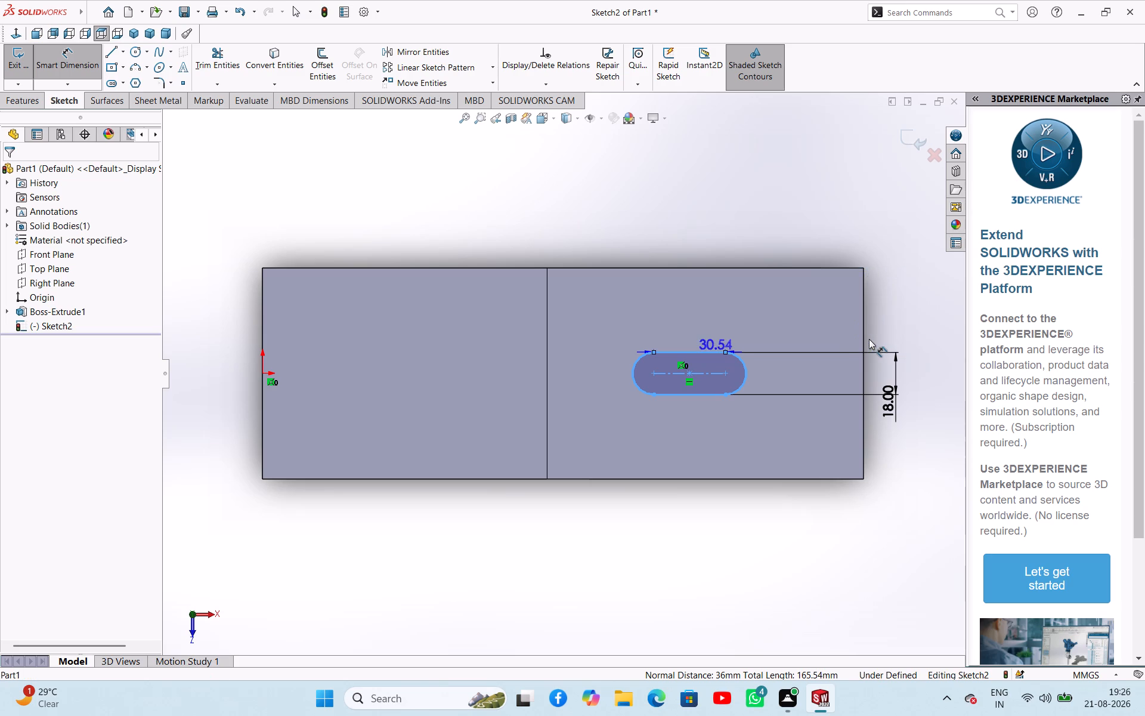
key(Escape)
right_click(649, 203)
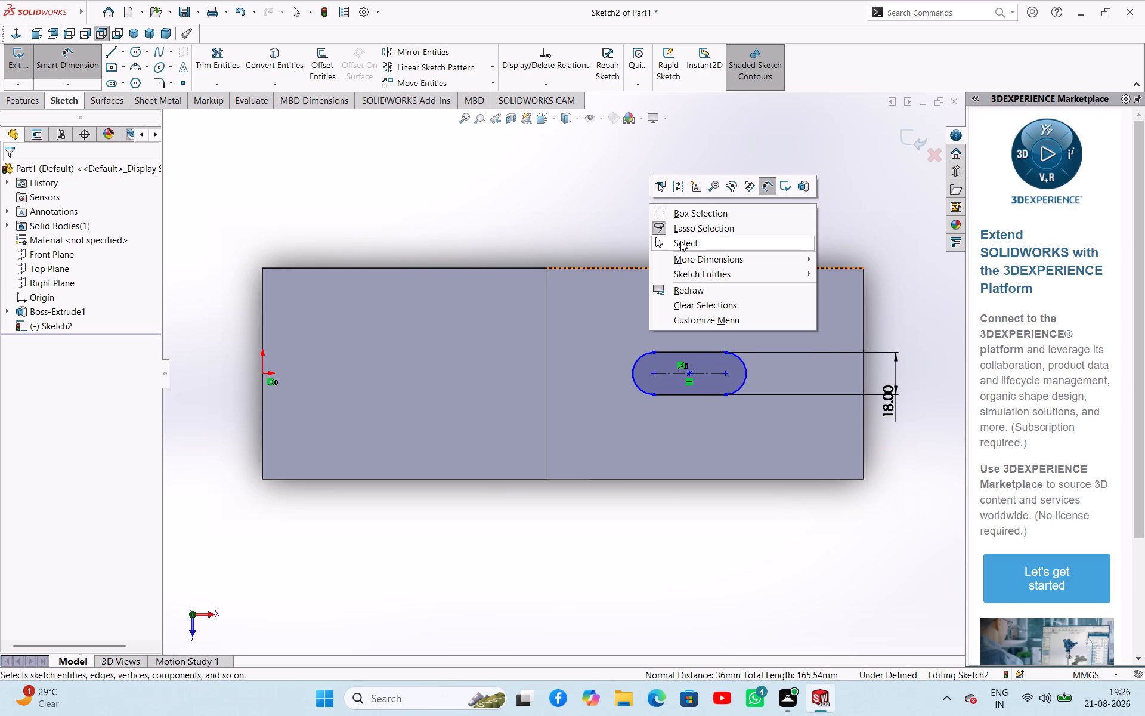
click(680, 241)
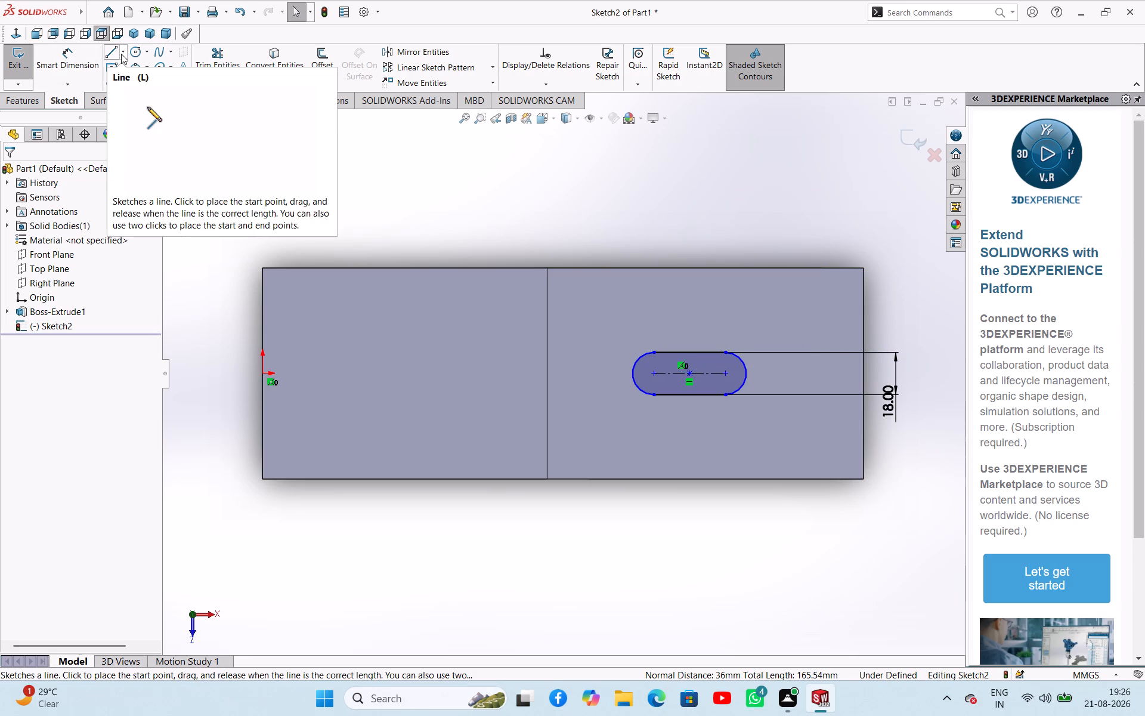
Draw a vertical centerline from the midpoint of the raised face's upper edge, through the slot, to just past the opposite edge.
click(124, 54)
click(131, 79)
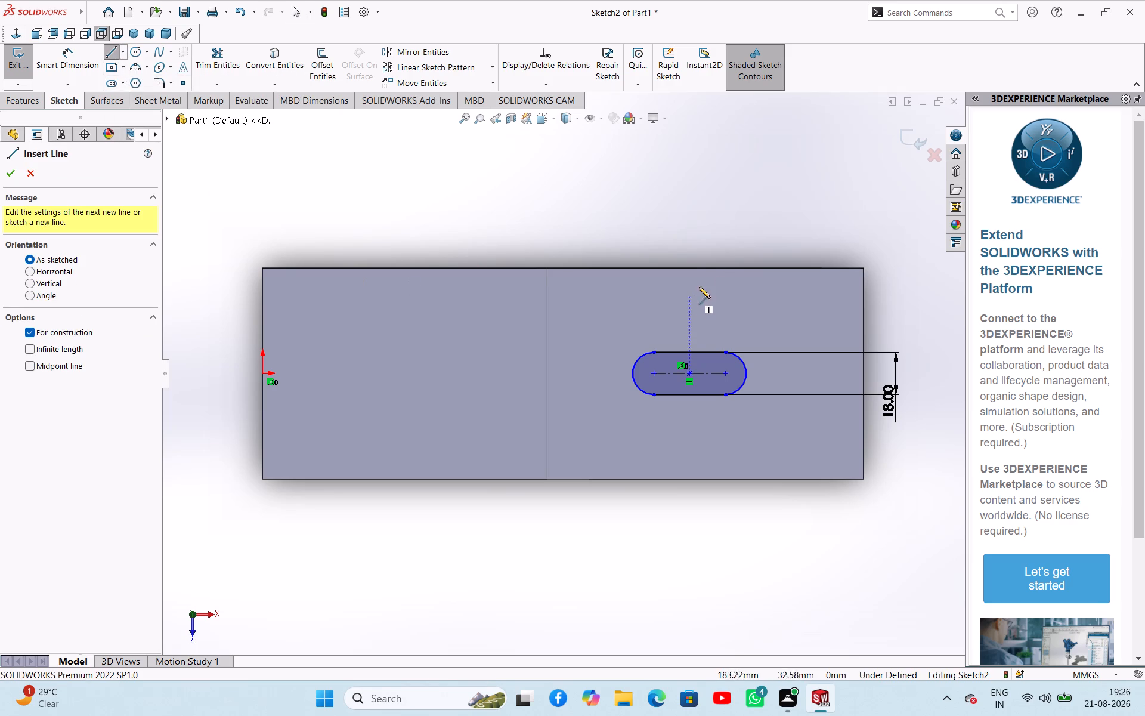
click(704, 267)
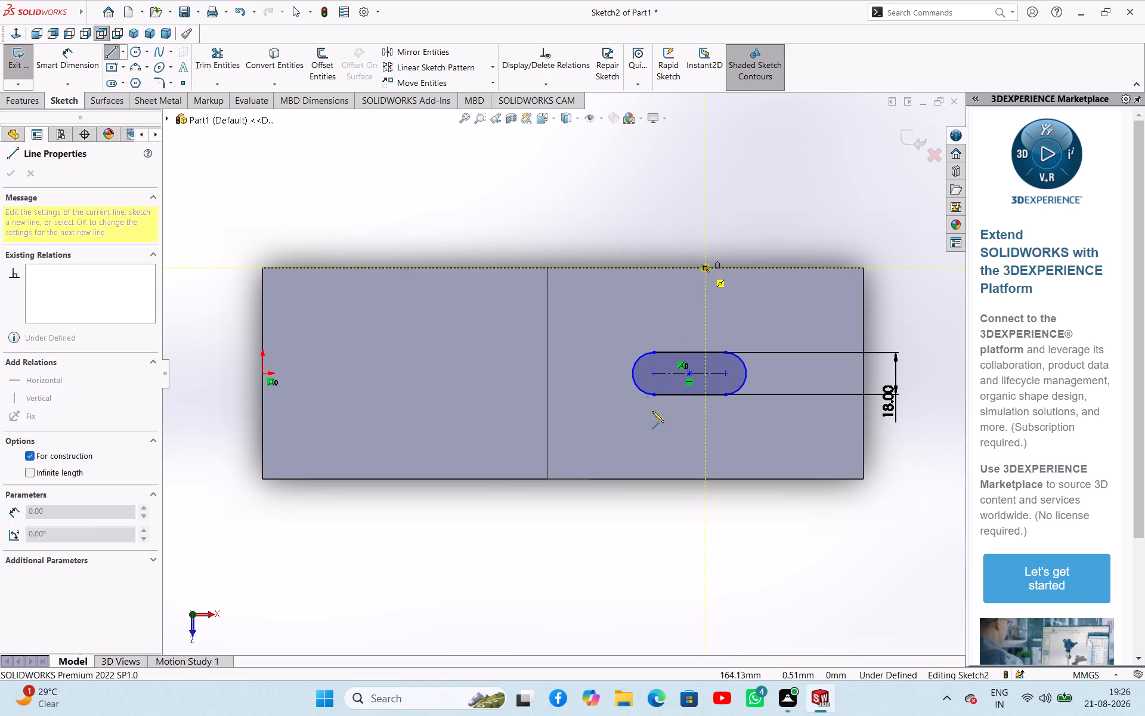
click(703, 496)
right_click(787, 511)
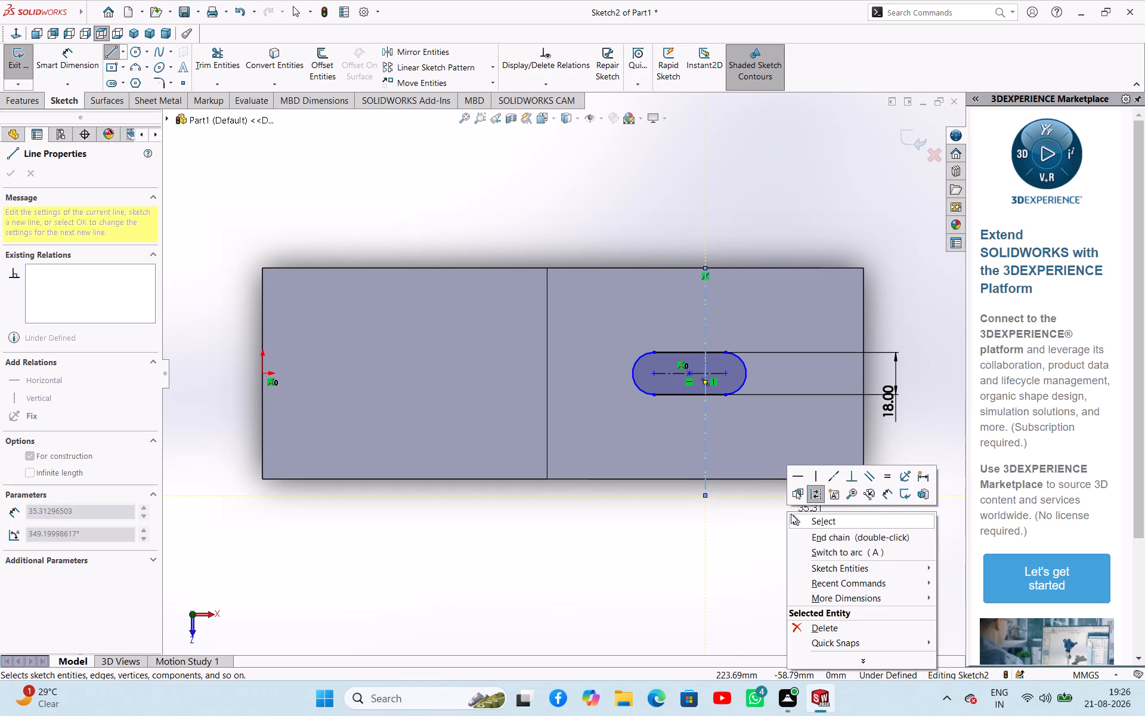
click(794, 519)
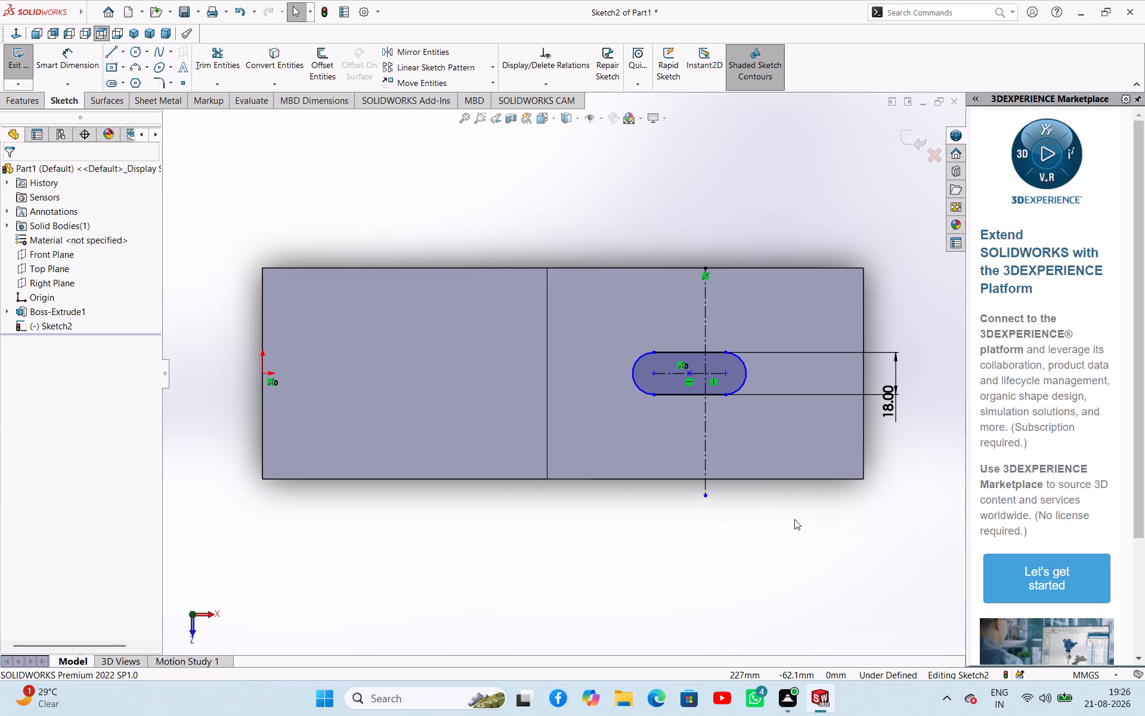
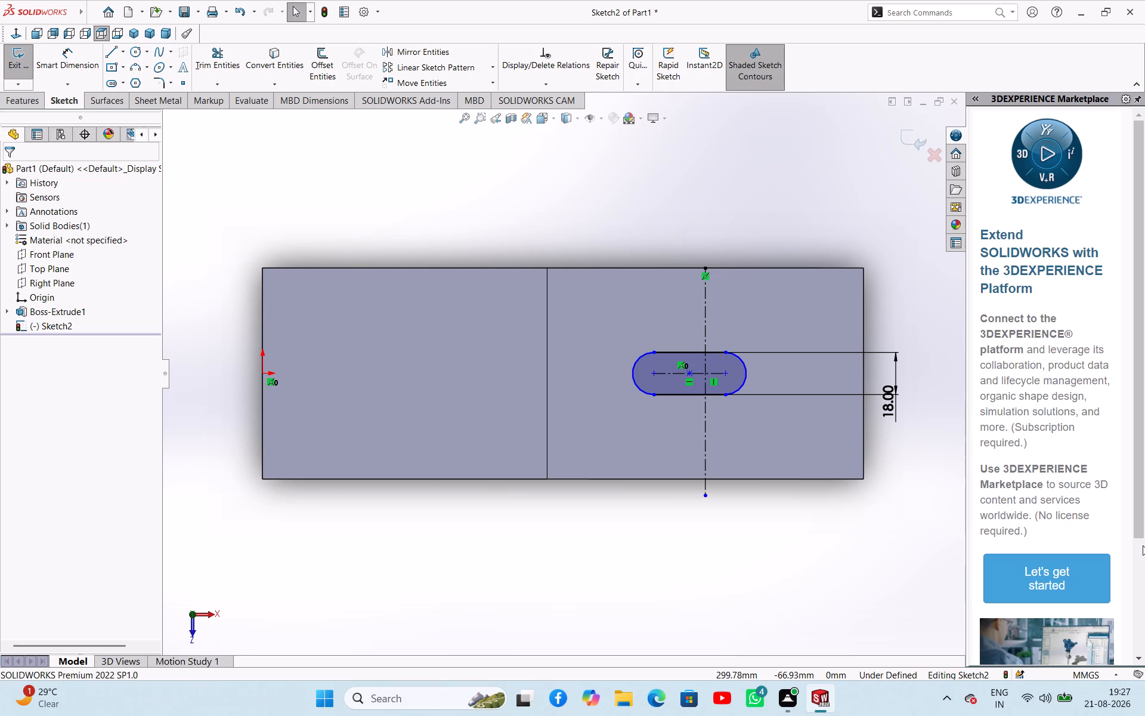
Make the slot's centre point coincident with the vertical centerline on the raised face.
key(Escape)
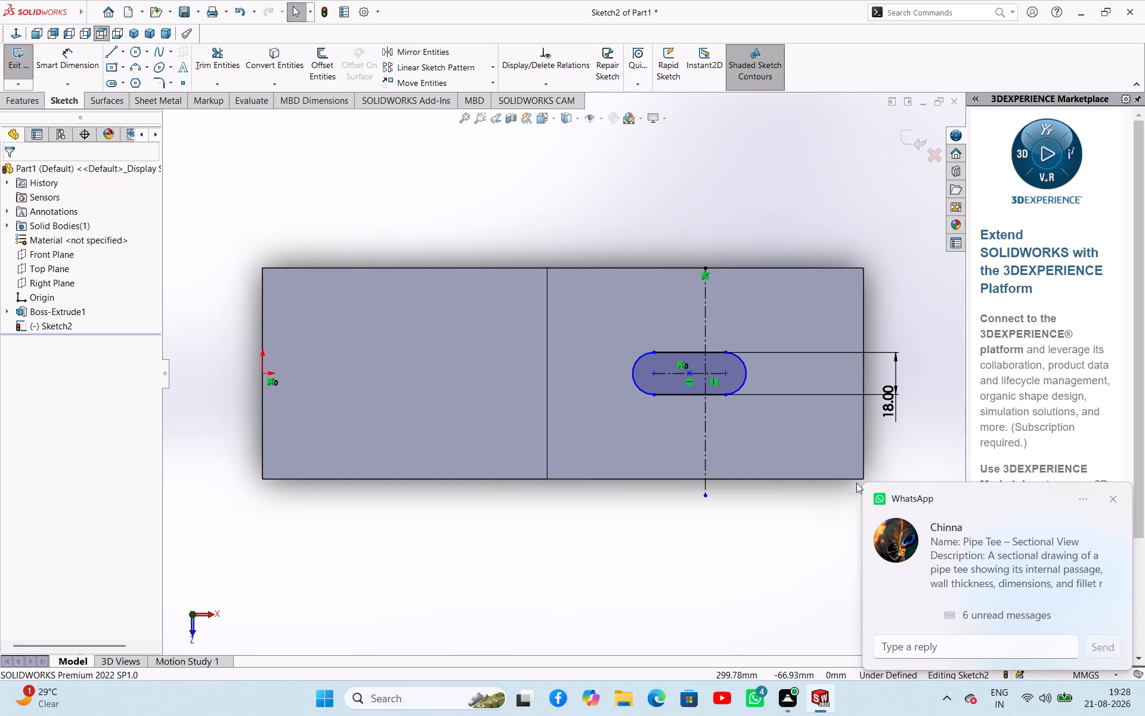
click(617, 538)
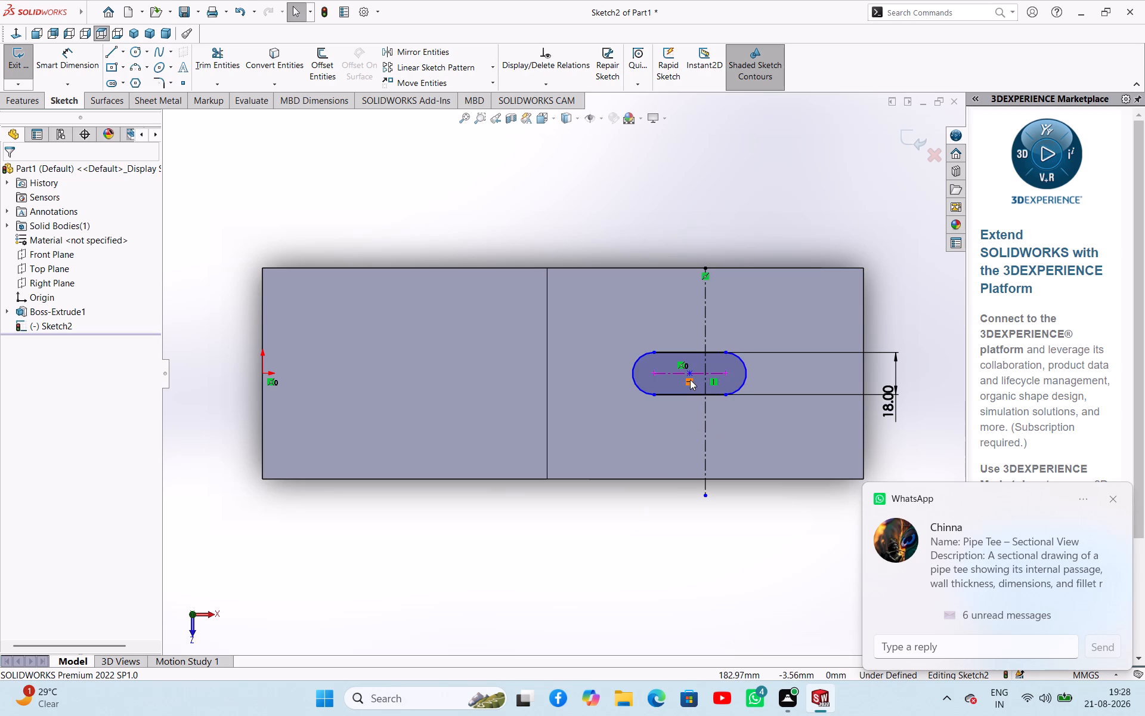
ctrl+click(688, 375)
ctrl+click(704, 382)
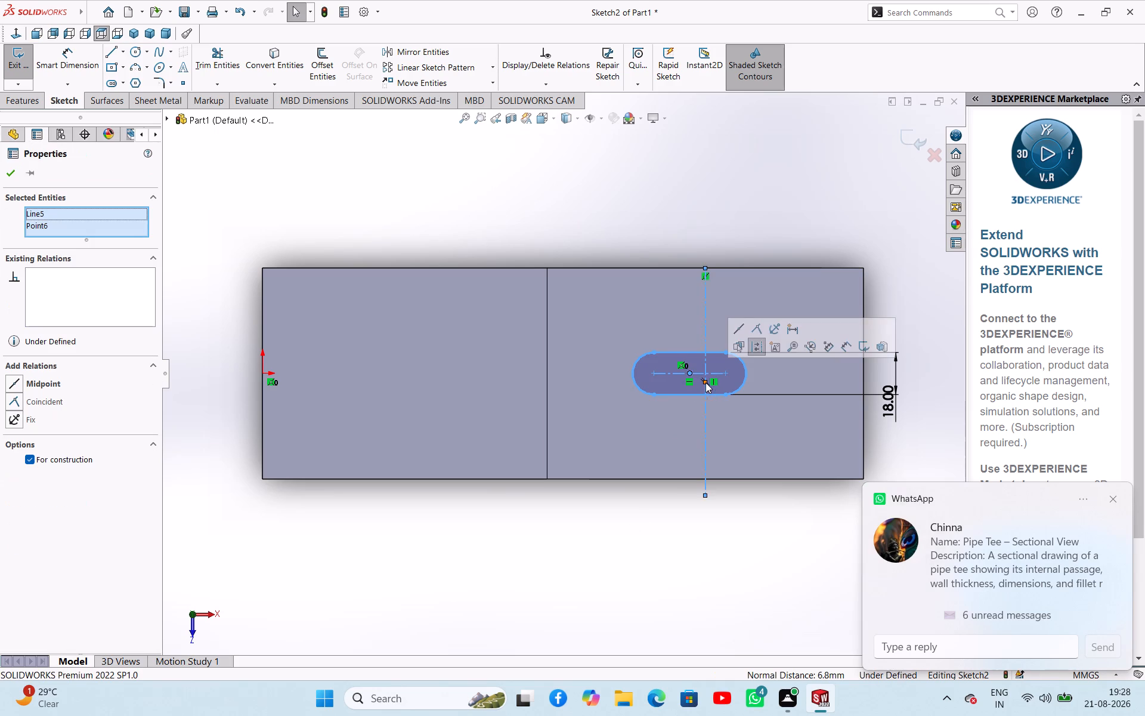
click(756, 333)
click(751, 519)
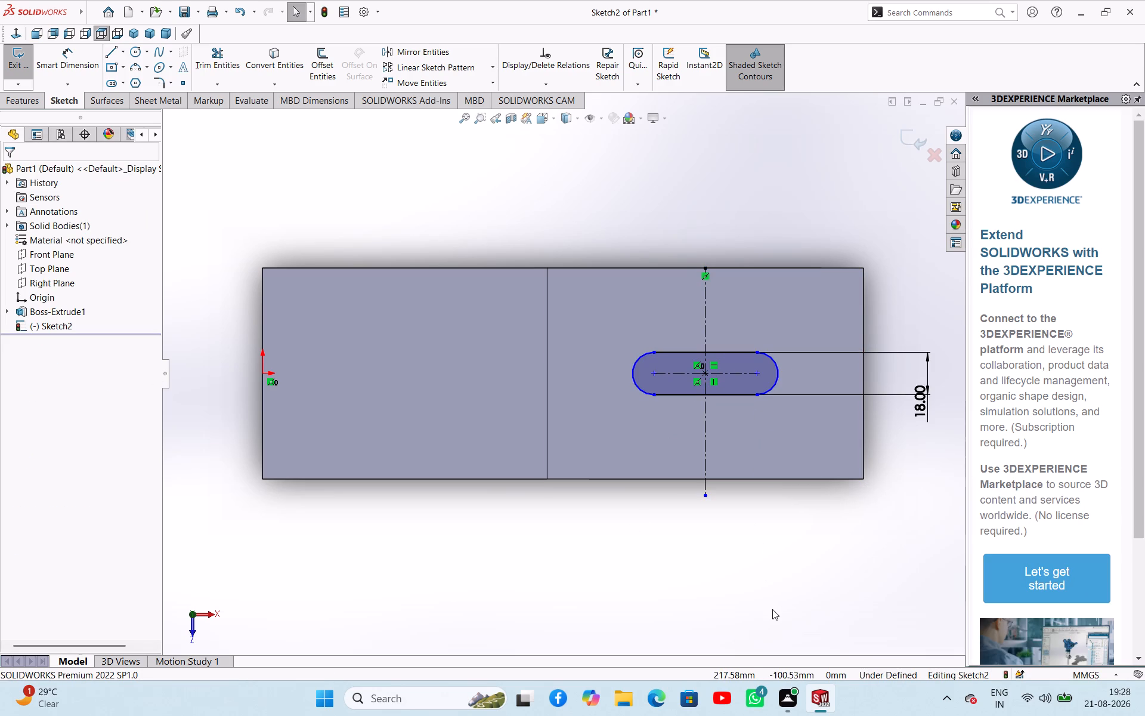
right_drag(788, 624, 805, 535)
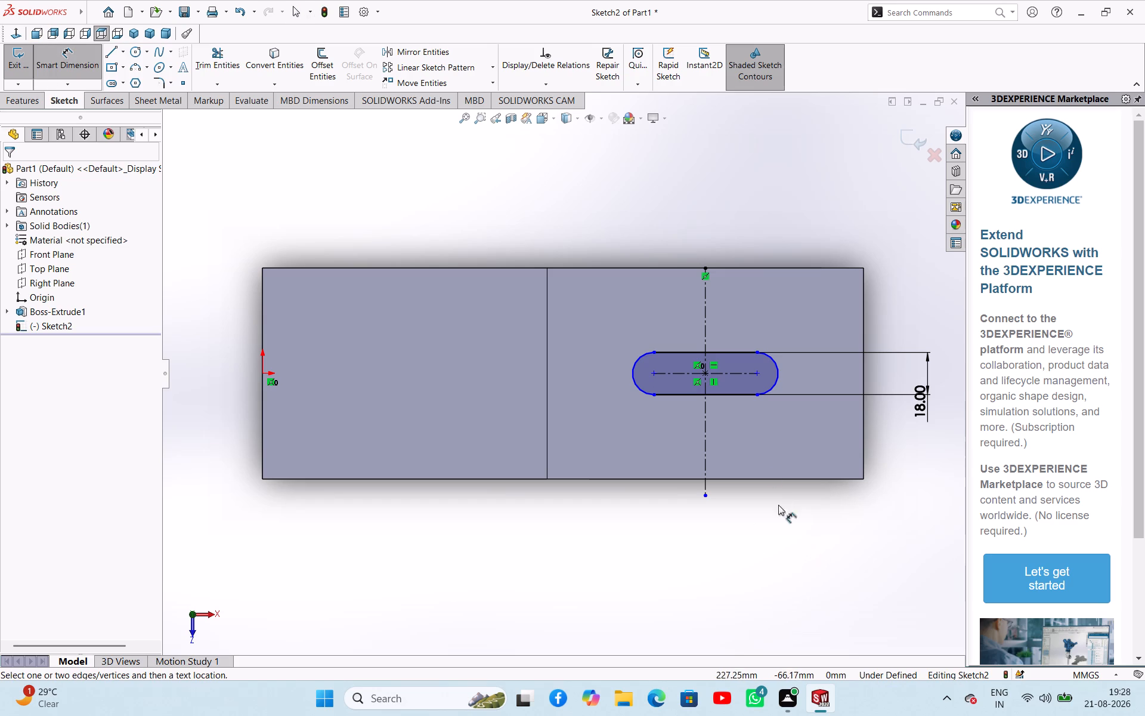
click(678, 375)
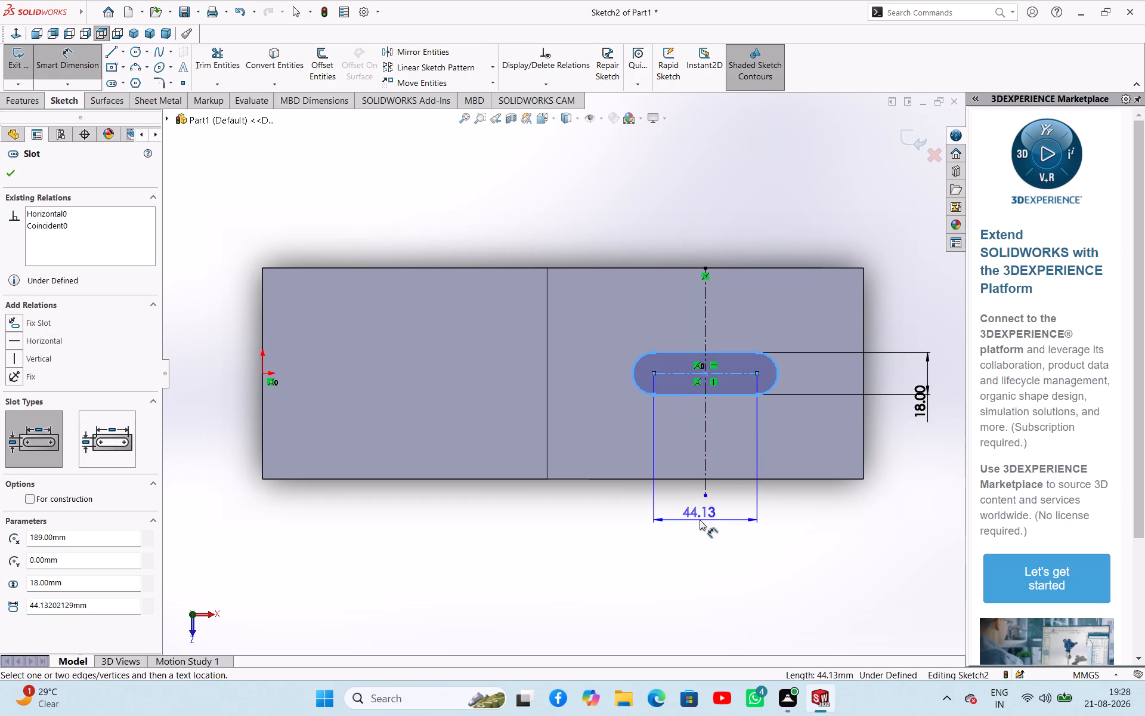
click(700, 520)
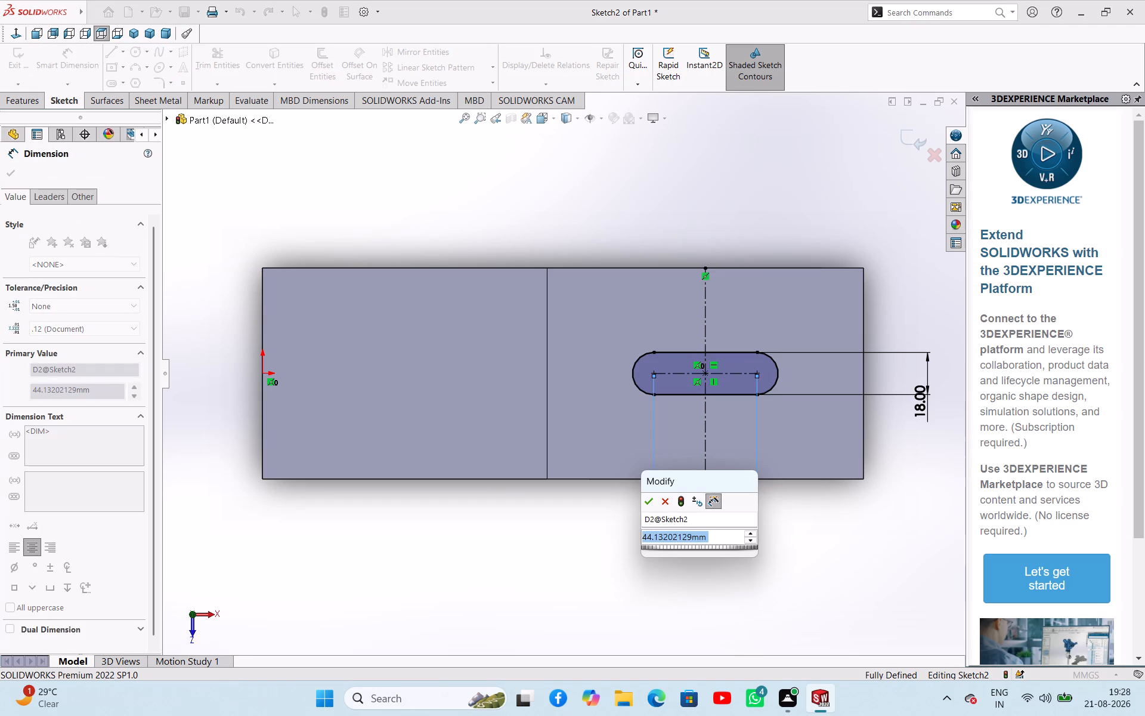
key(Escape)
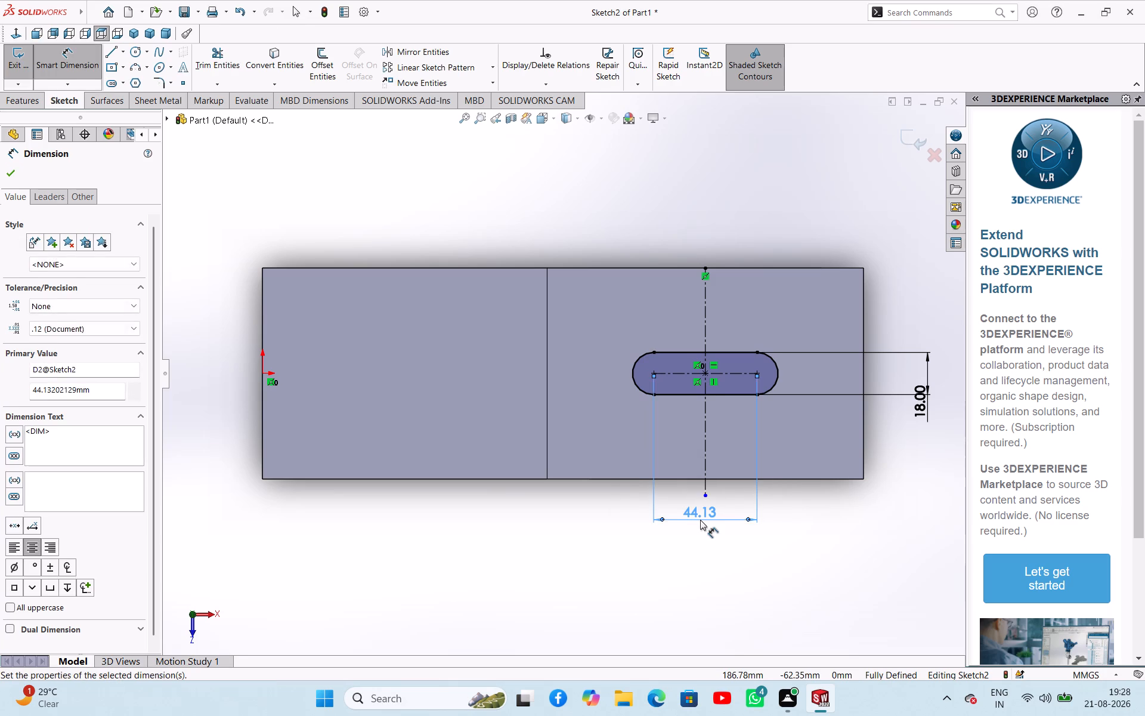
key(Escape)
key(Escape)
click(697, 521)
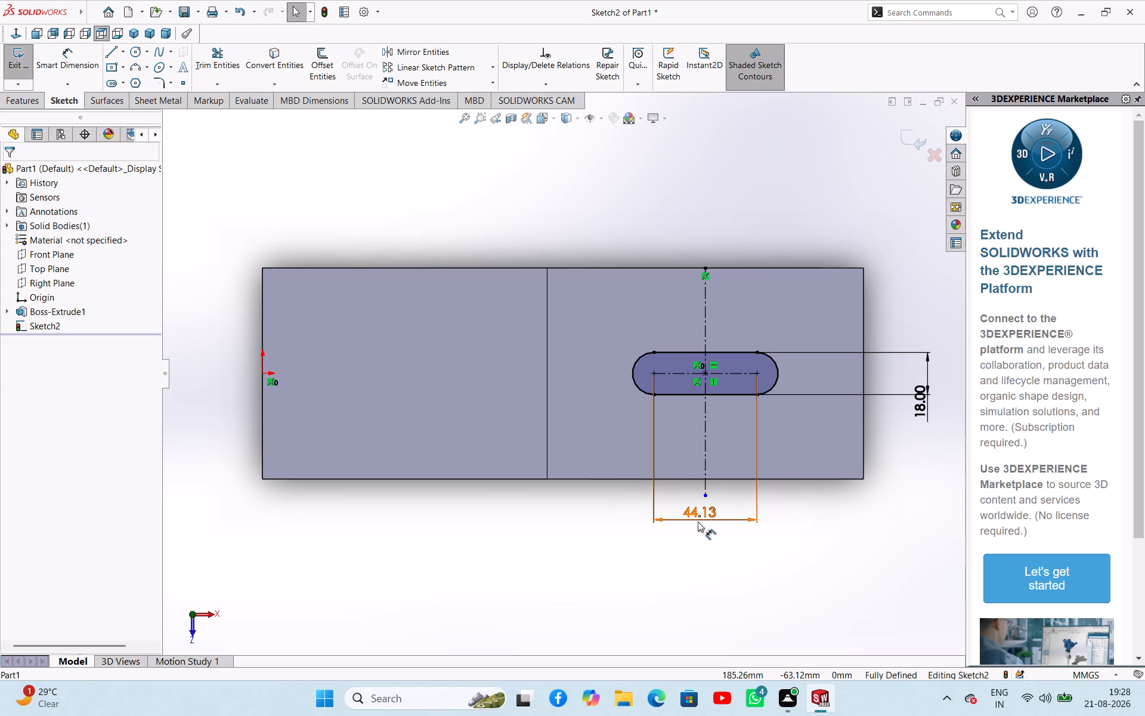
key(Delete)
Dimension the slot's overall length between the outer ends of its two arcs as 72 mm.
right_drag(692, 565, 695, 495)
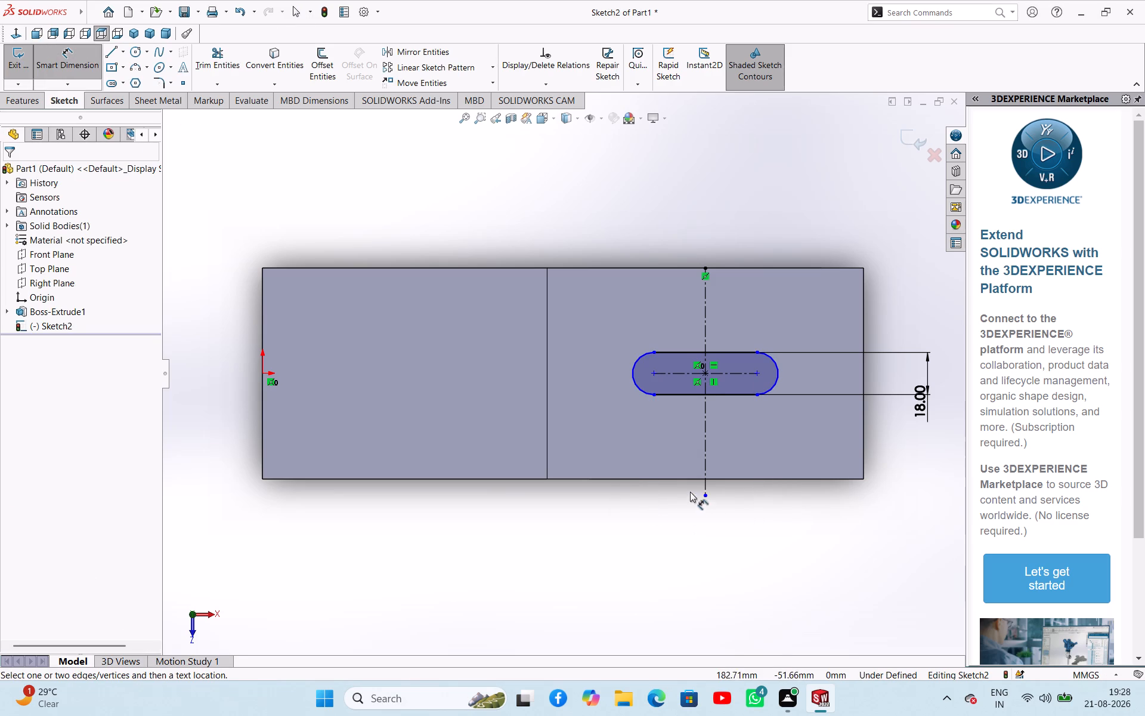
click(633, 371)
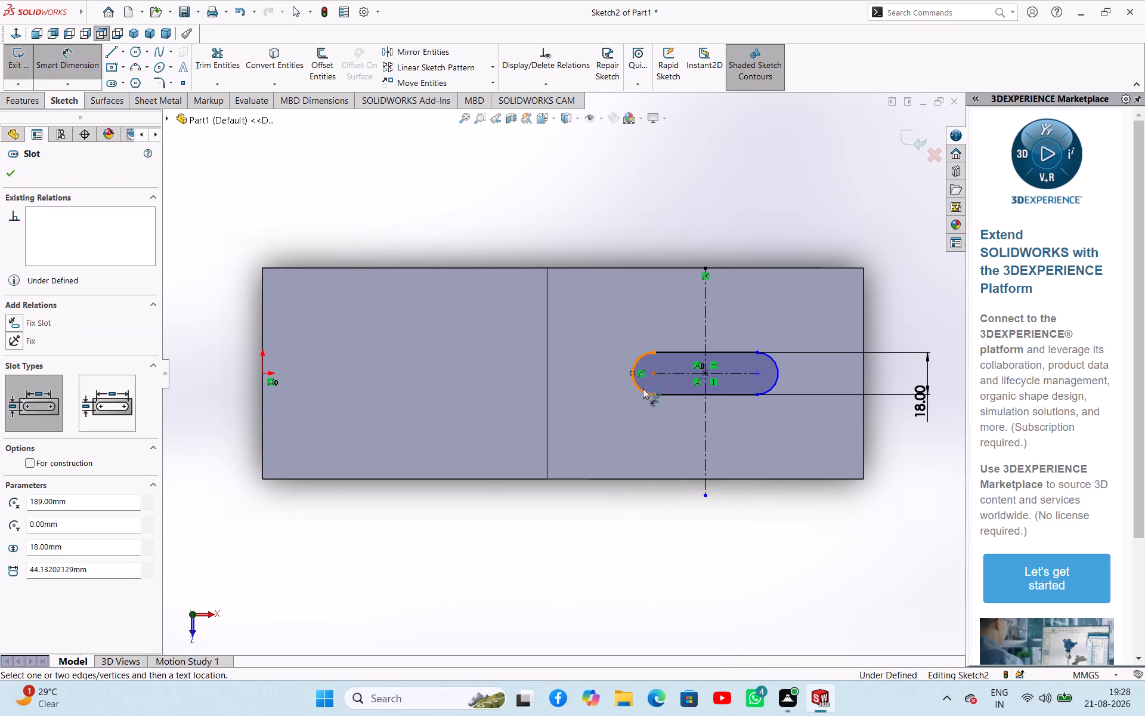
click(778, 371)
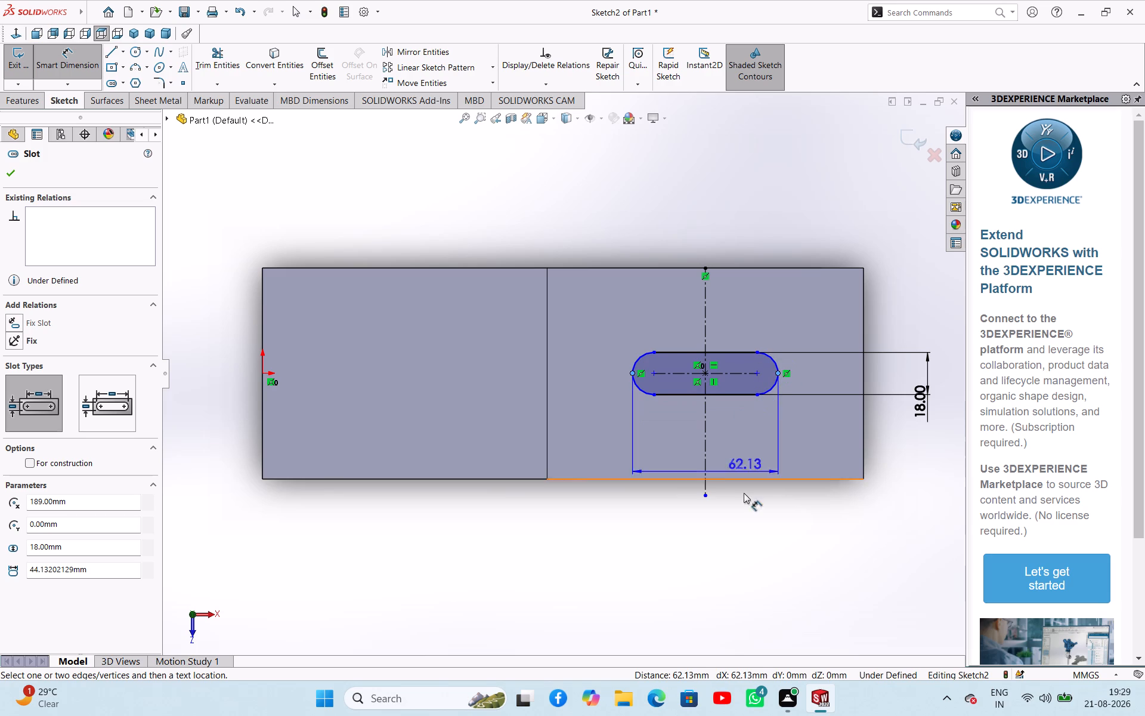
click(735, 544)
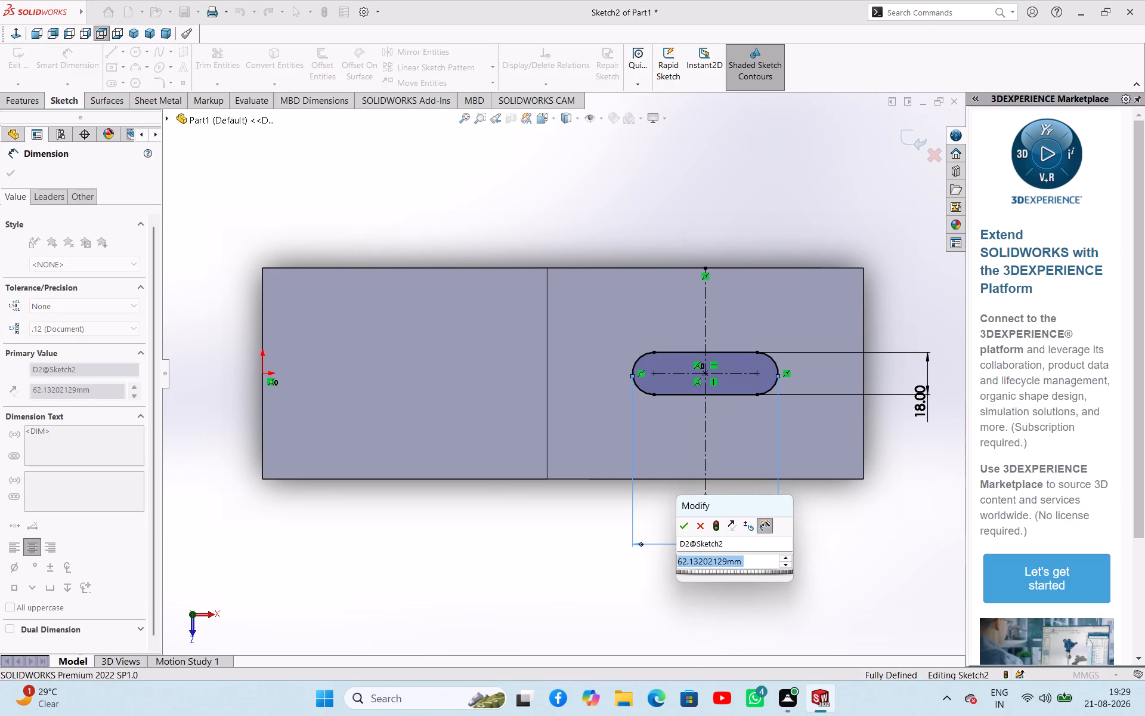
text(72)
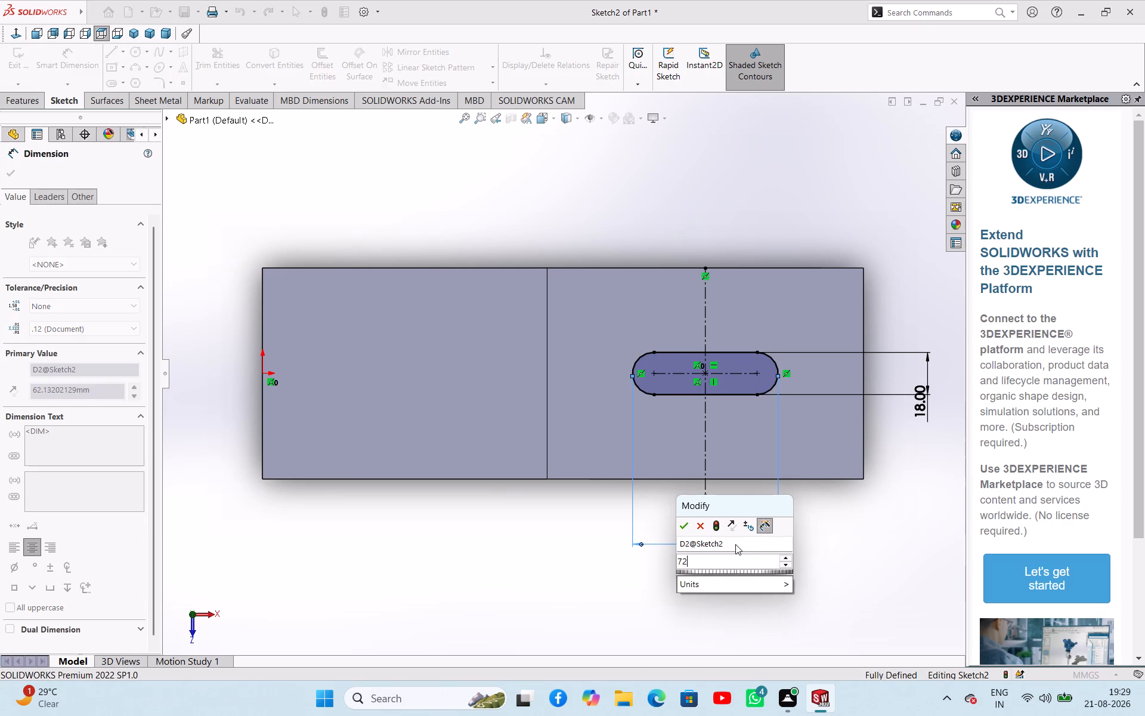
key(Return)
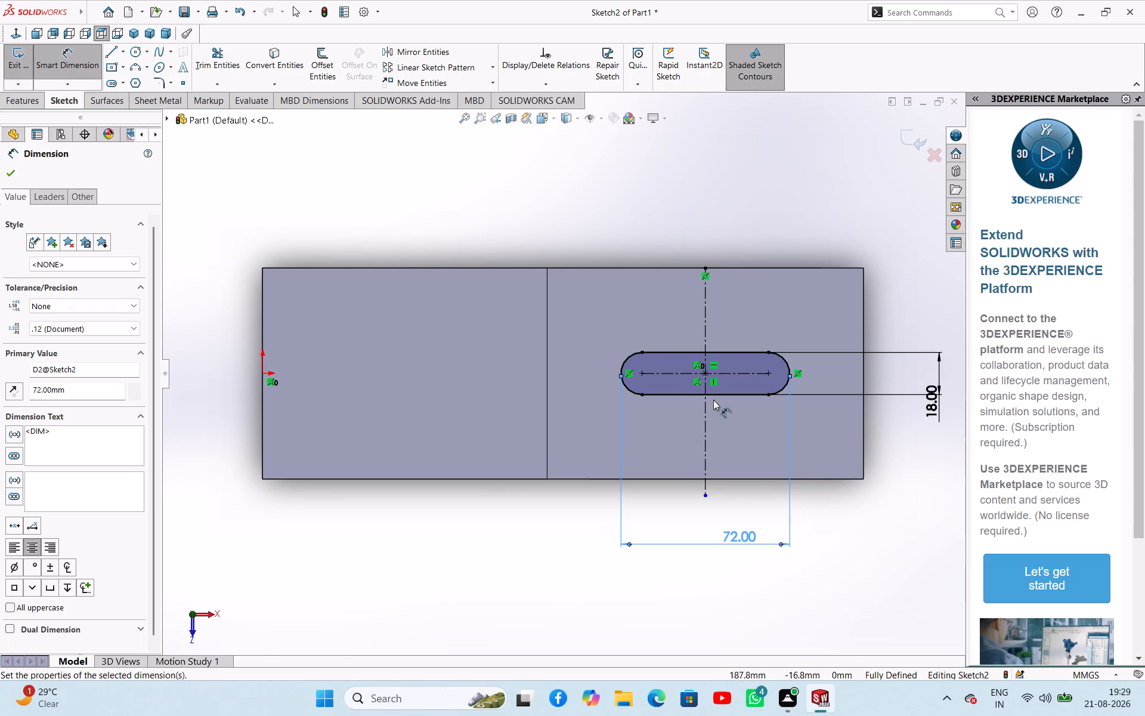
right_click(636, 580)
click(666, 618)
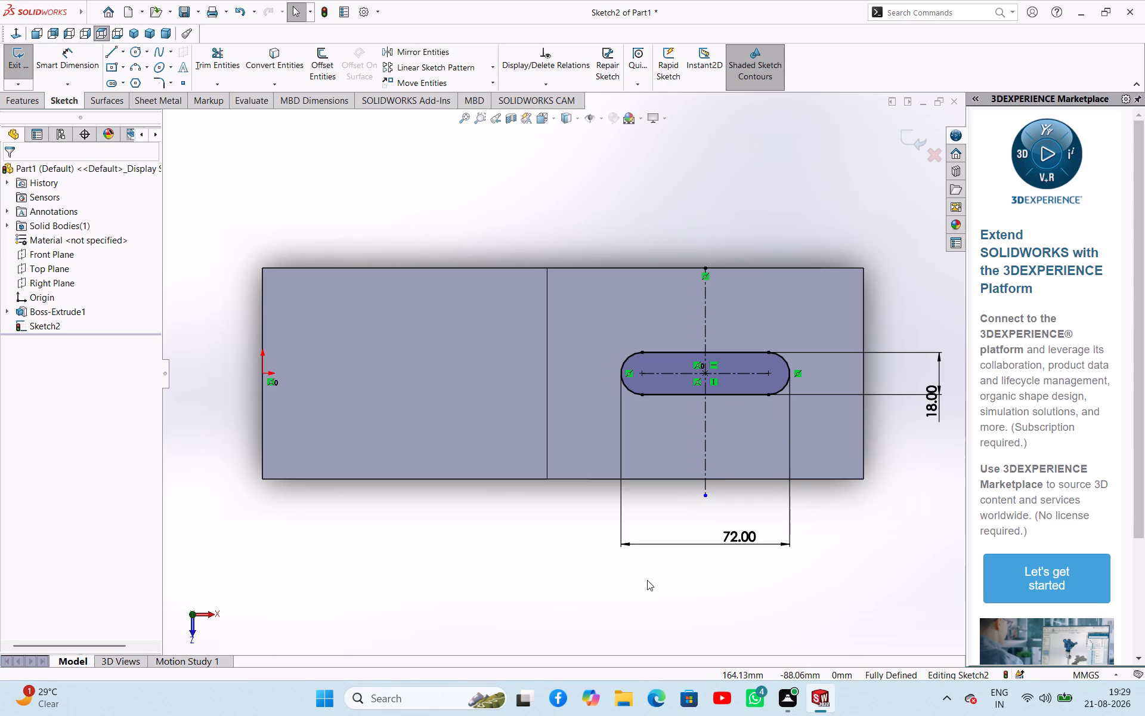
click(286, 532)
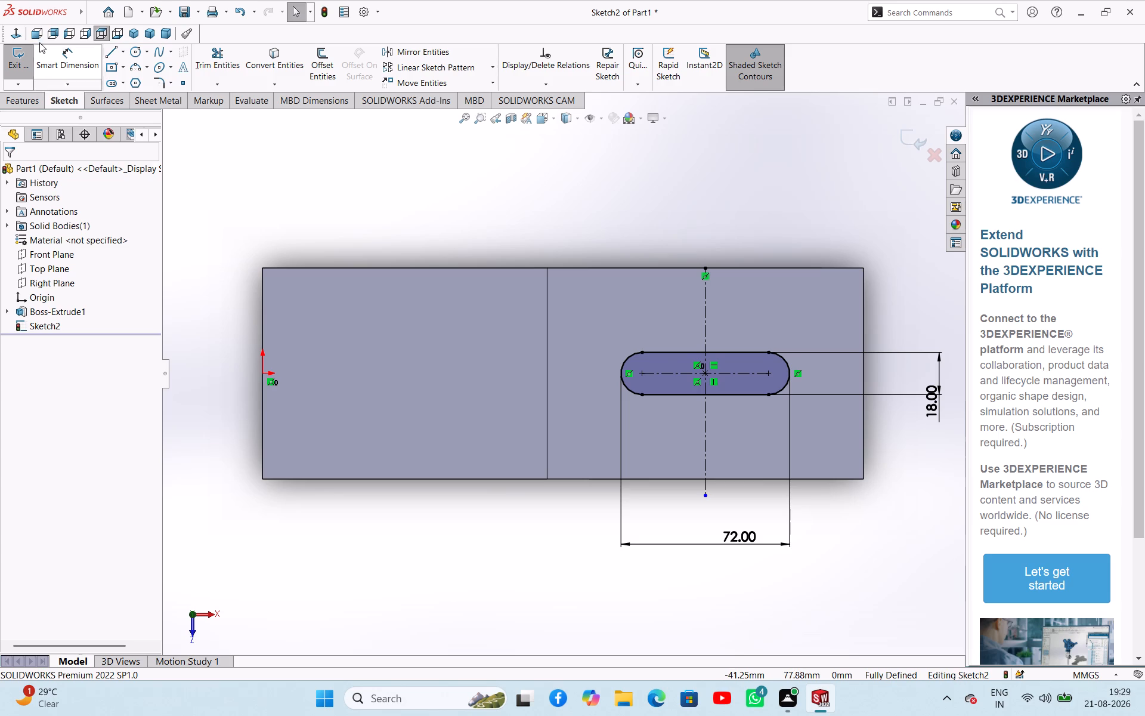
Finish the slot sketch and cut it through the raised top with a 90 mm mid-plane Extruded Cut.
click(18, 51)
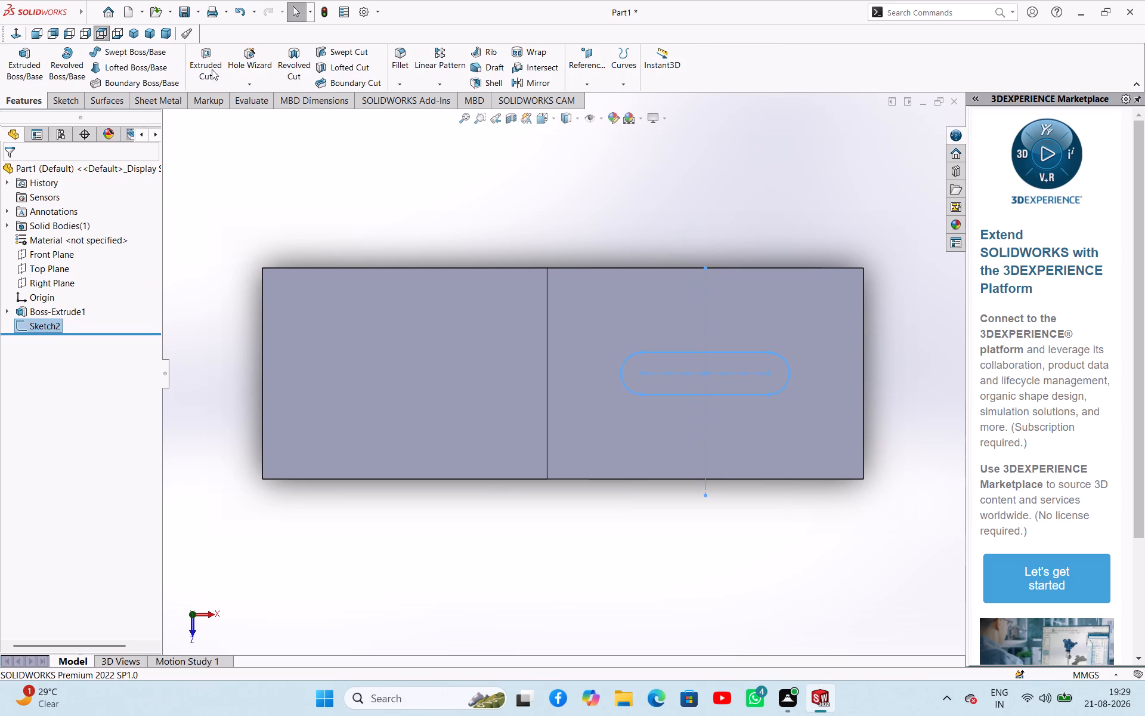
click(212, 69)
middle_drag(513, 499, 505, 365)
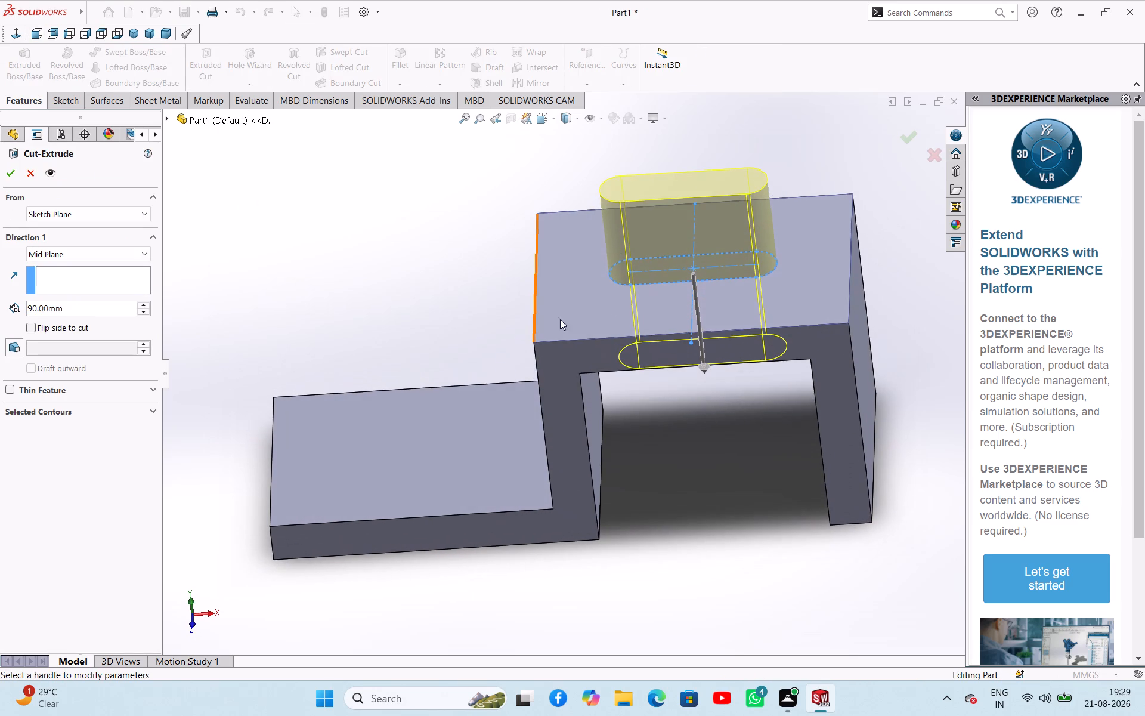
middle_drag(666, 409, 649, 339)
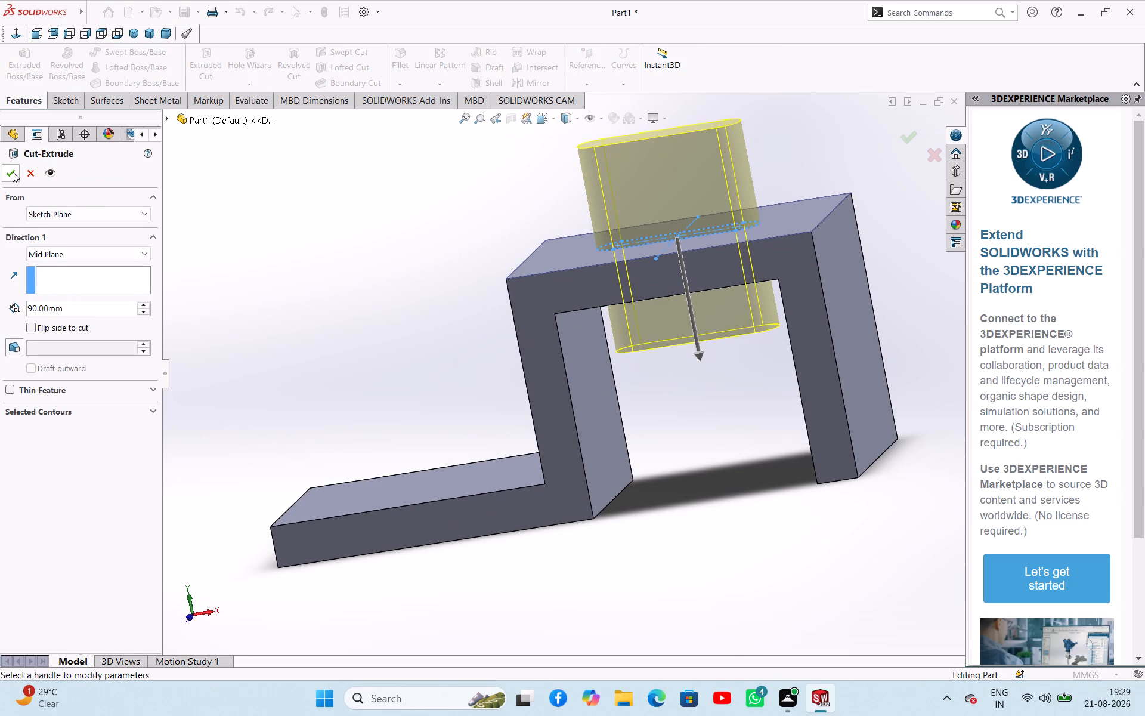
click(13, 172)
click(354, 285)
Start a sketch on the top face of the lower flat section.
middle_drag(361, 287, 388, 376)
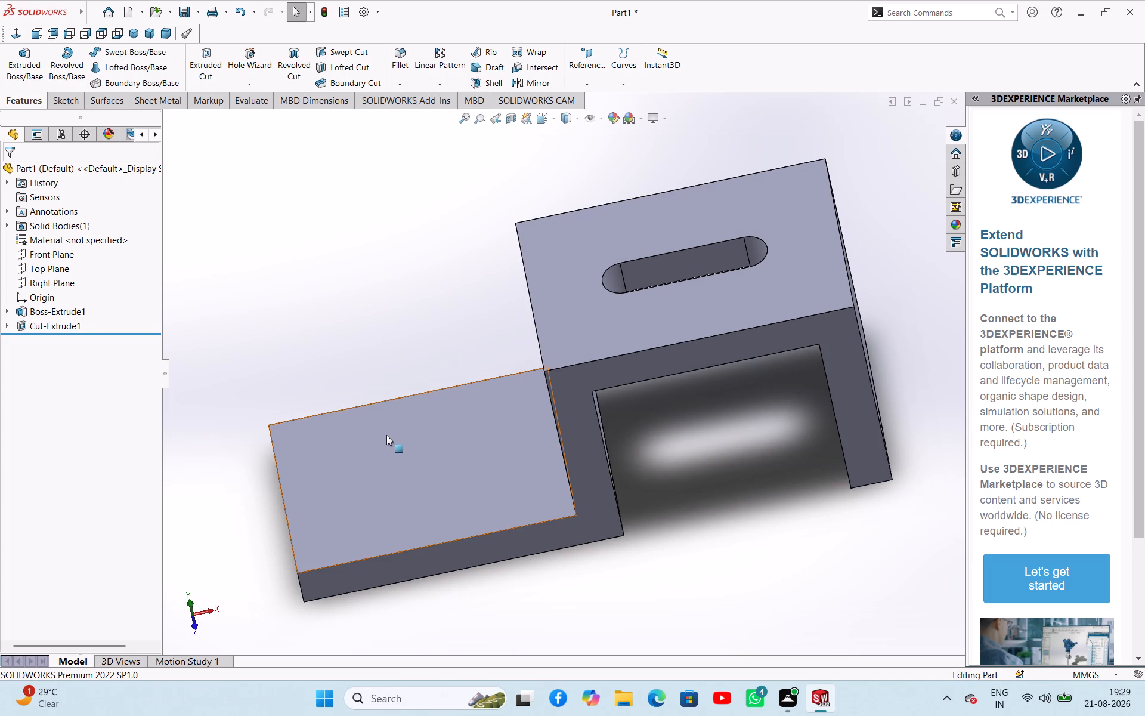
click(348, 449)
click(394, 419)
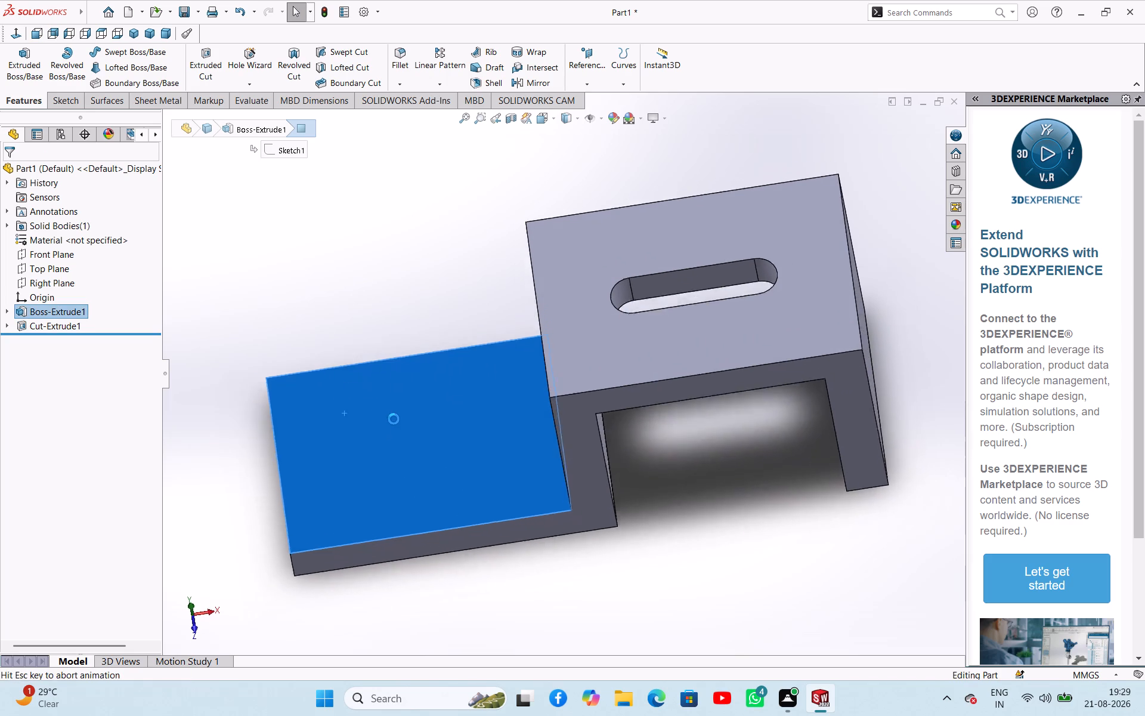
click(375, 514)
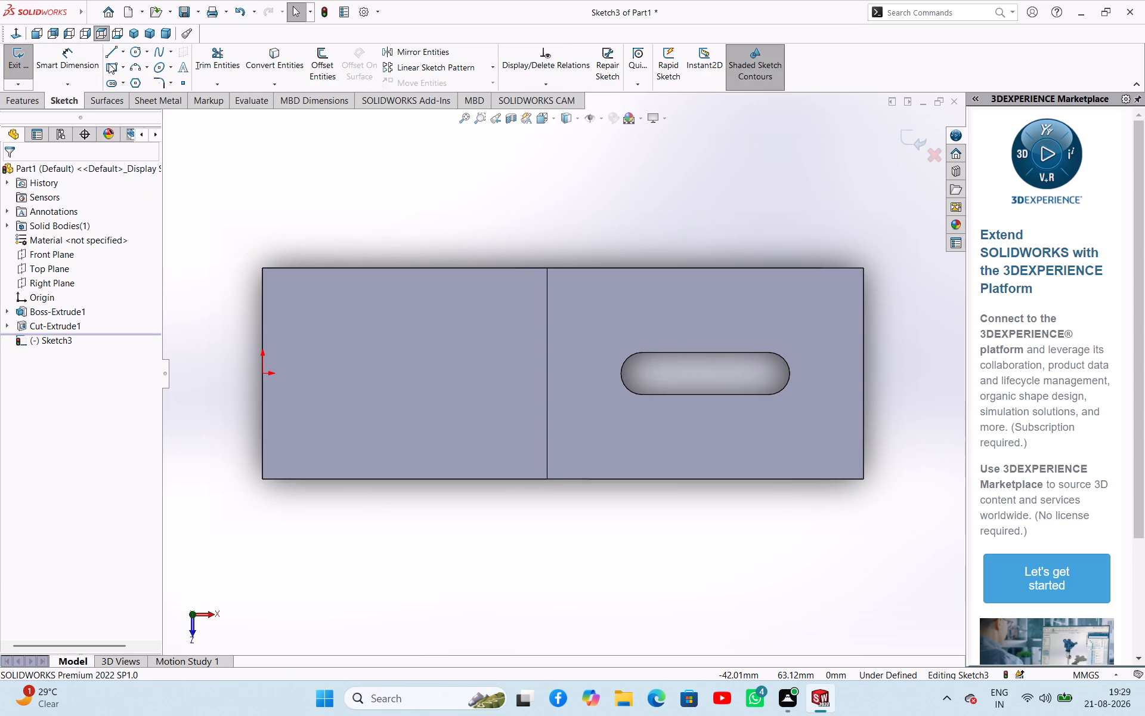
Draw a horizontal midpoint construction line centred on the origin, about 527 mm long, reaching just past the bracket's far end.
click(123, 52)
click(136, 85)
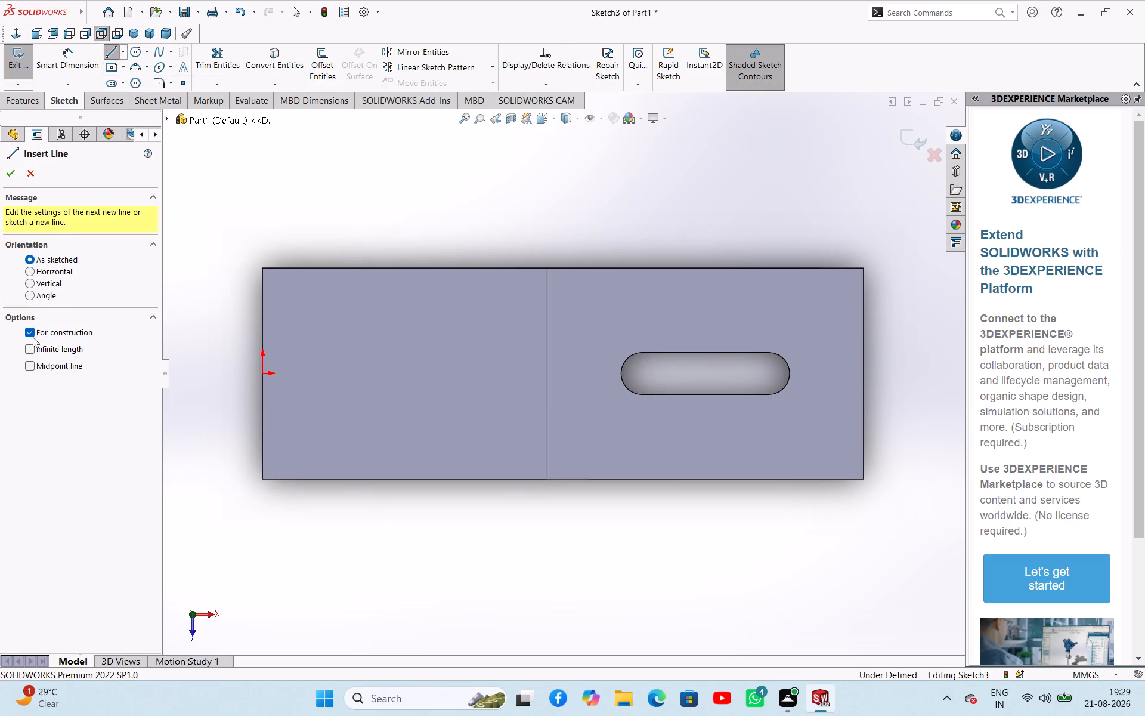
click(31, 366)
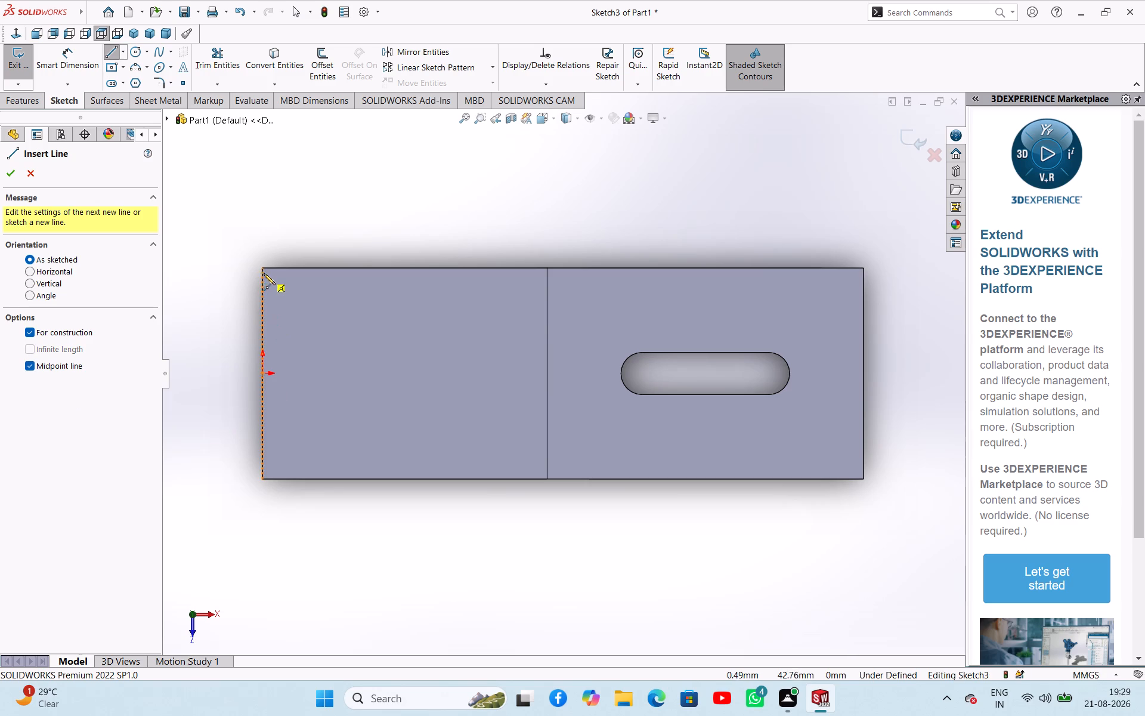
click(264, 374)
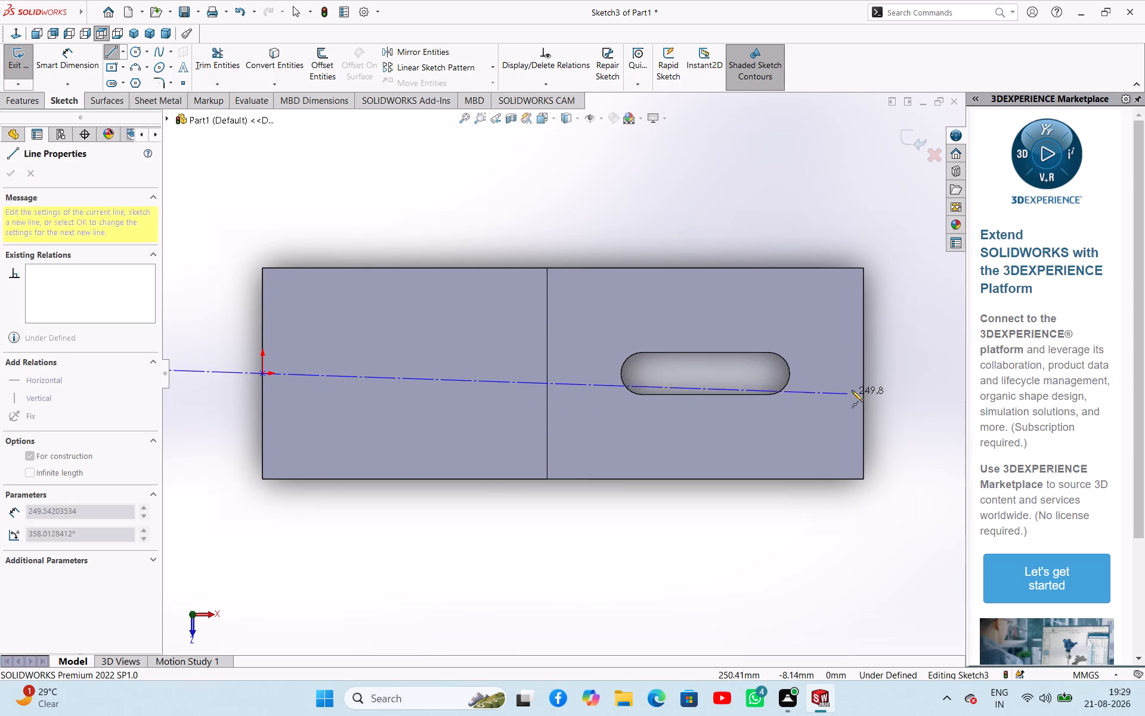
click(880, 375)
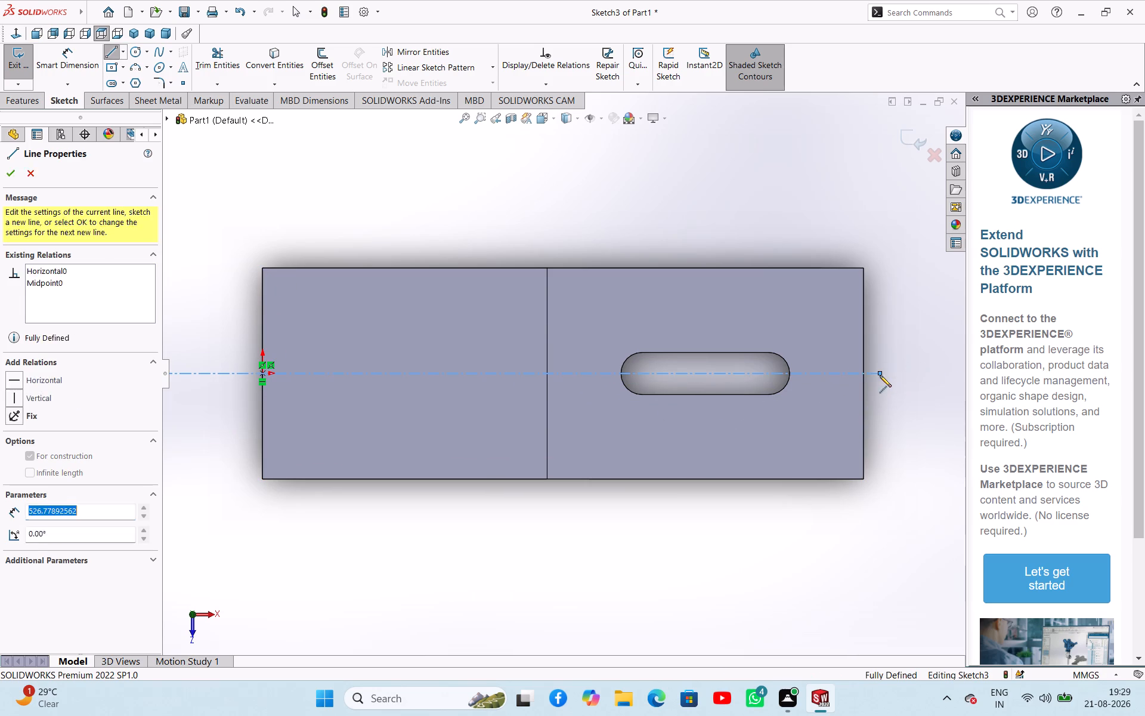
right_click(869, 425)
click(881, 433)
click(593, 504)
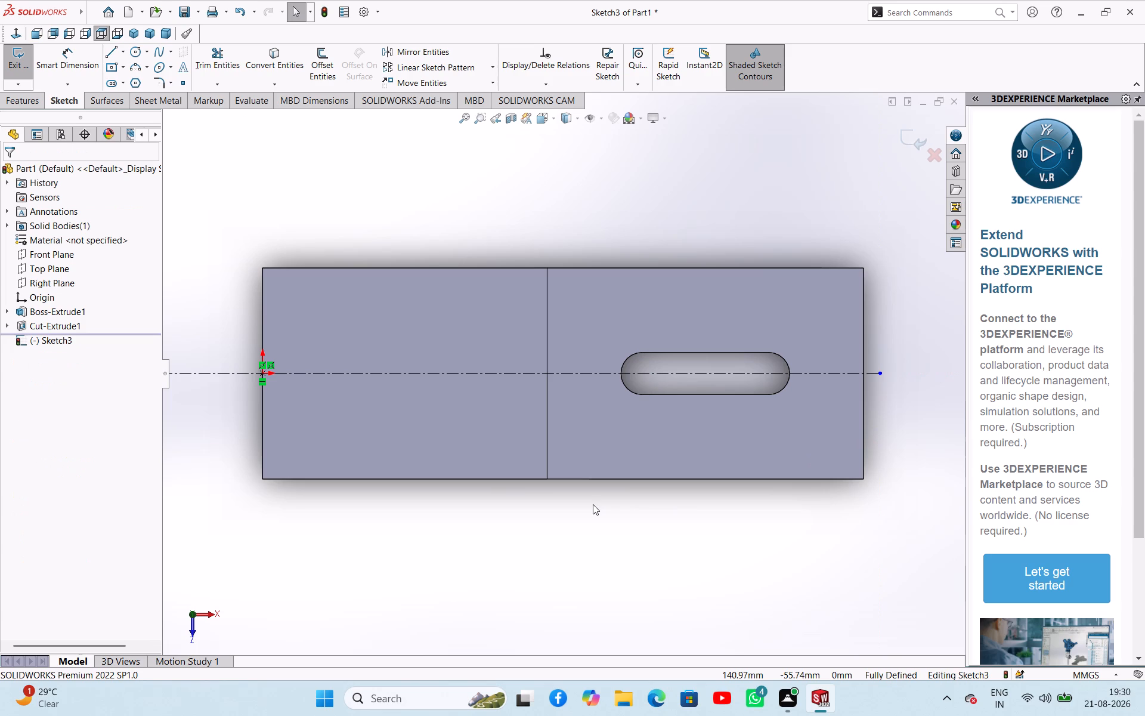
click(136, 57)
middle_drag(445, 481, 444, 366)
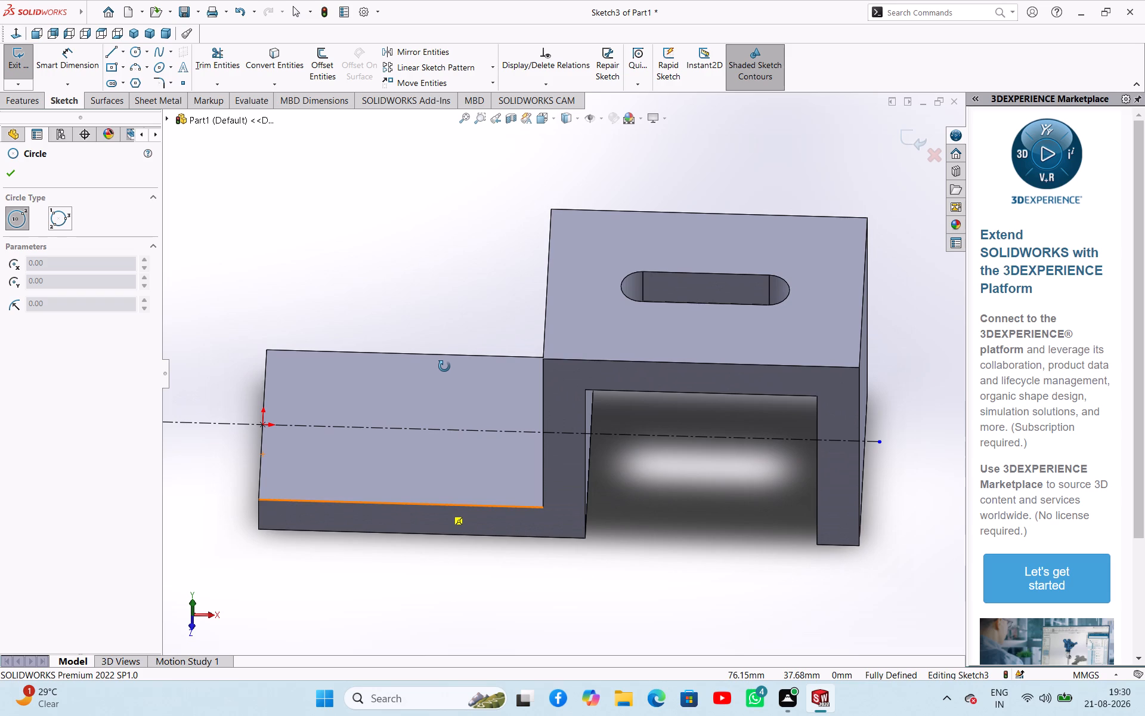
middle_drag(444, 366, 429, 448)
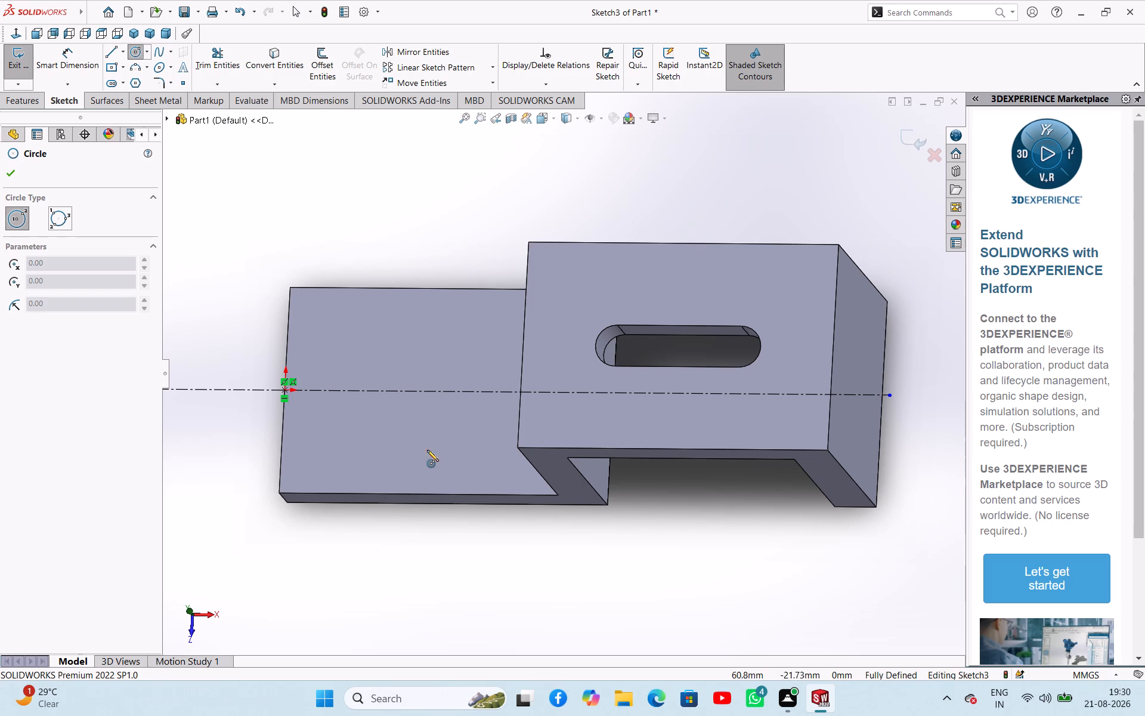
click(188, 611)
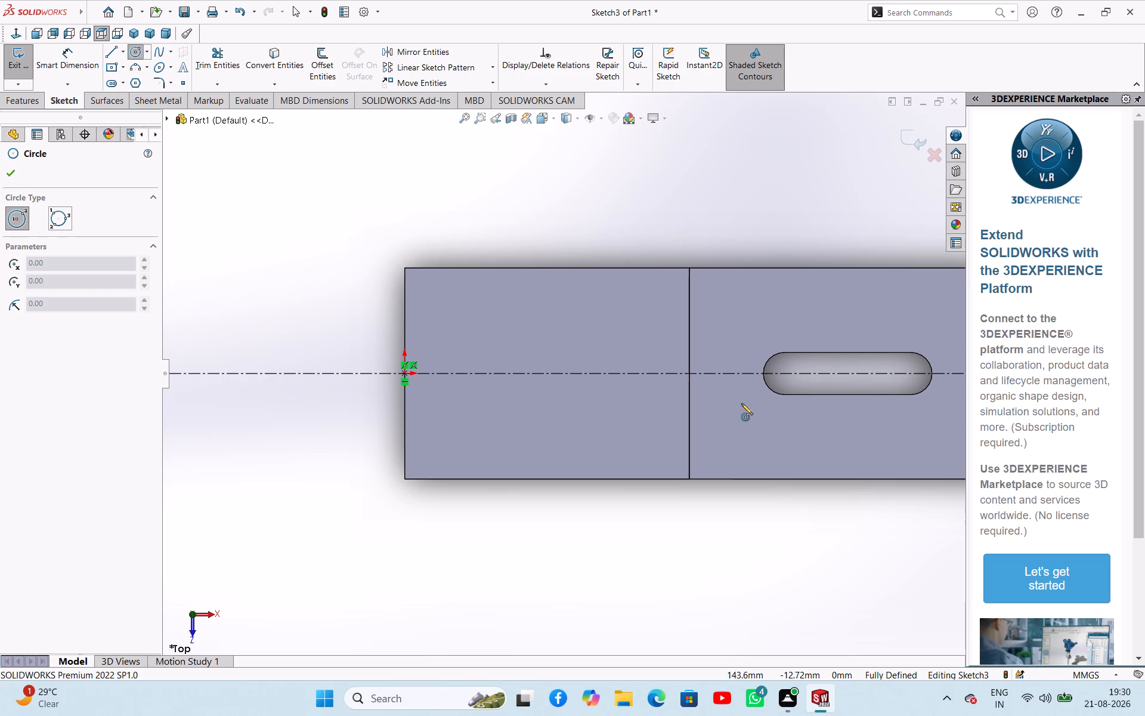
Draw a vertical centerline about 110 mm long from the lower face's upper edge, across the face, to beyond its opposite edge.
click(123, 57)
click(128, 81)
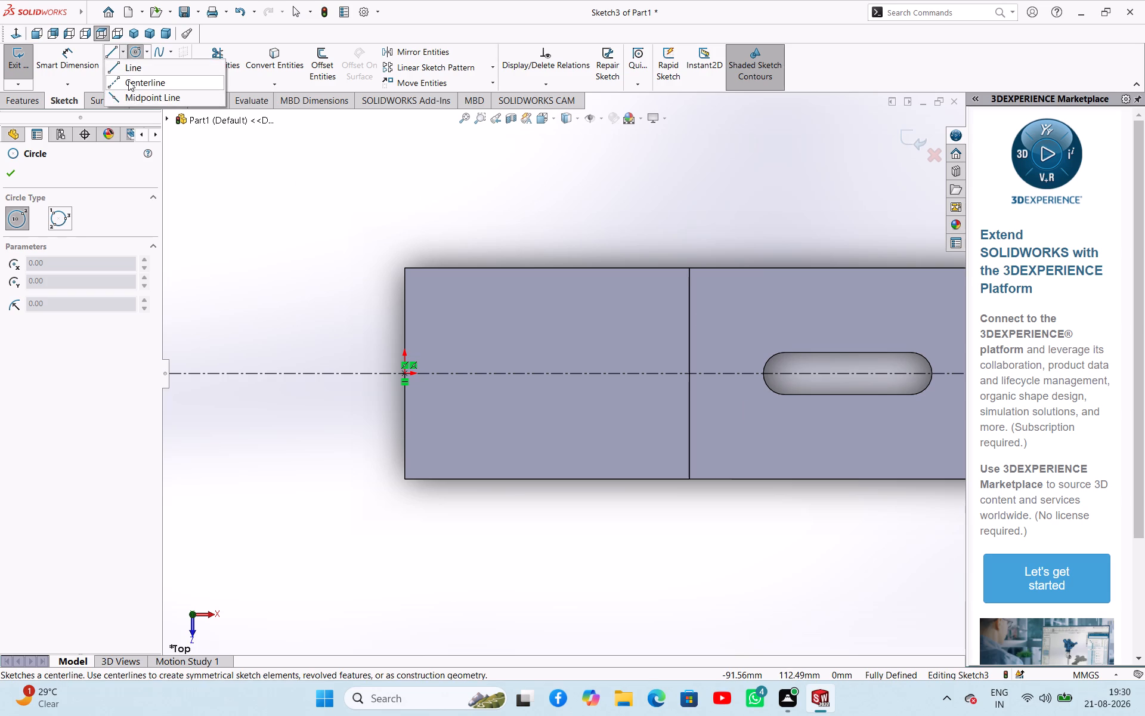
click(606, 268)
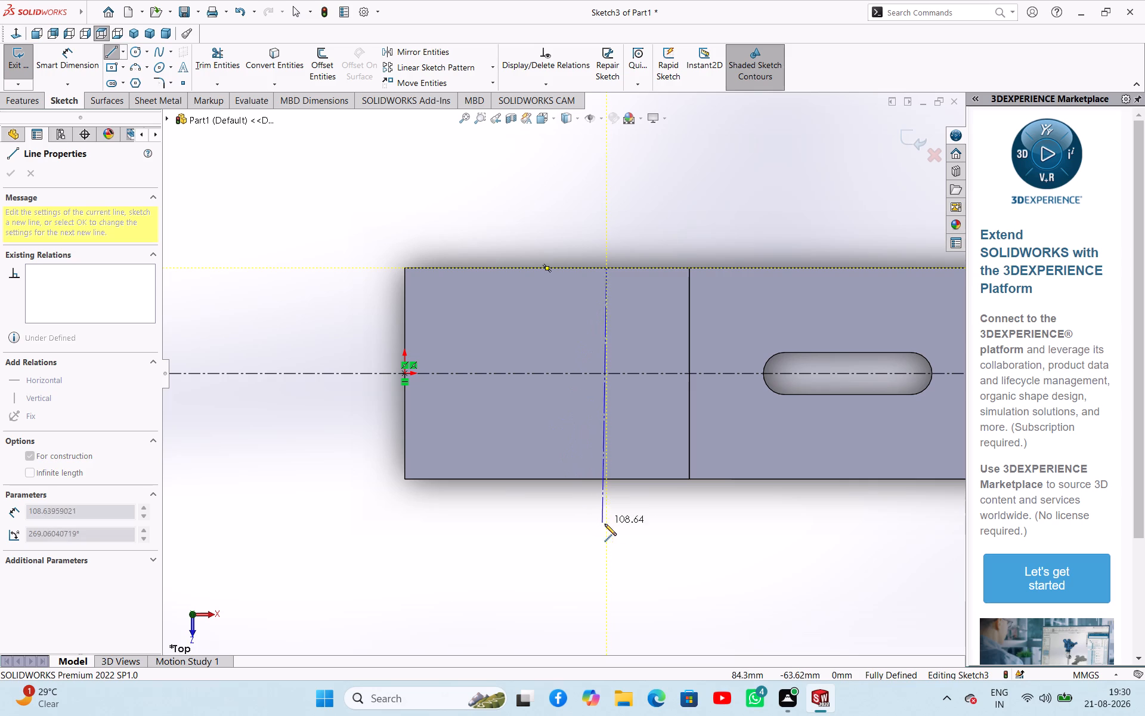
click(608, 526)
right_click(741, 521)
click(760, 529)
Dimension the vertical centerline 40.5 mm from the step edge between the lower face and the raised top.
right_drag(739, 583, 769, 521)
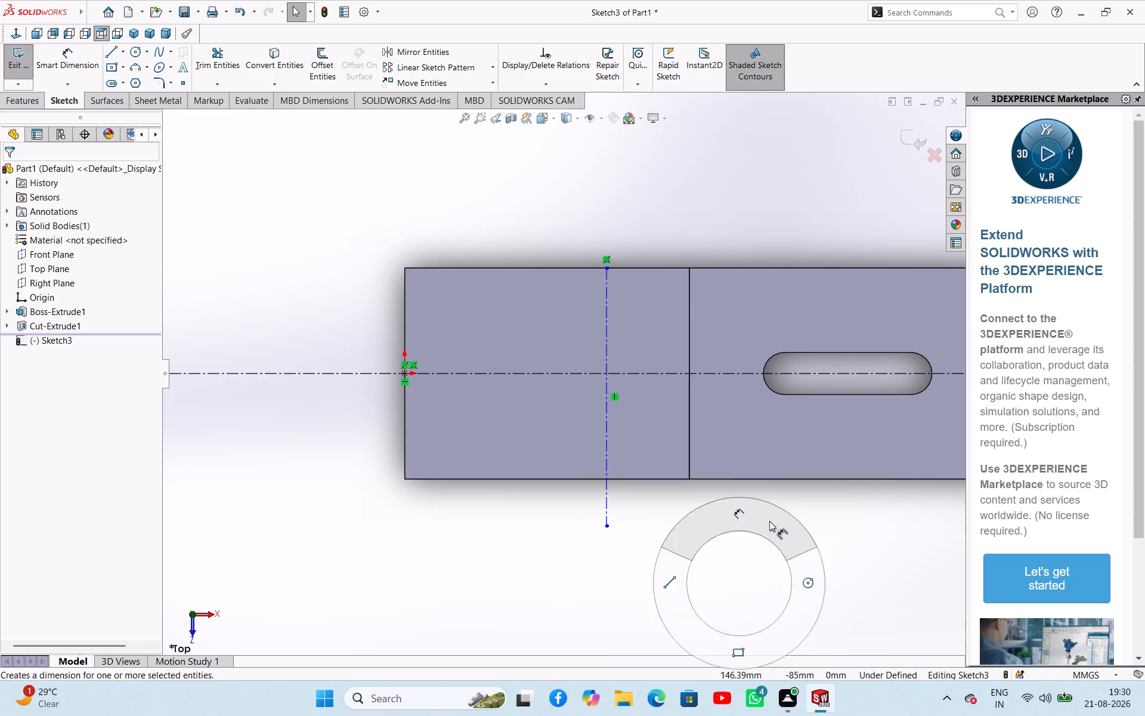
right_drag(769, 521, 775, 490)
click(688, 401)
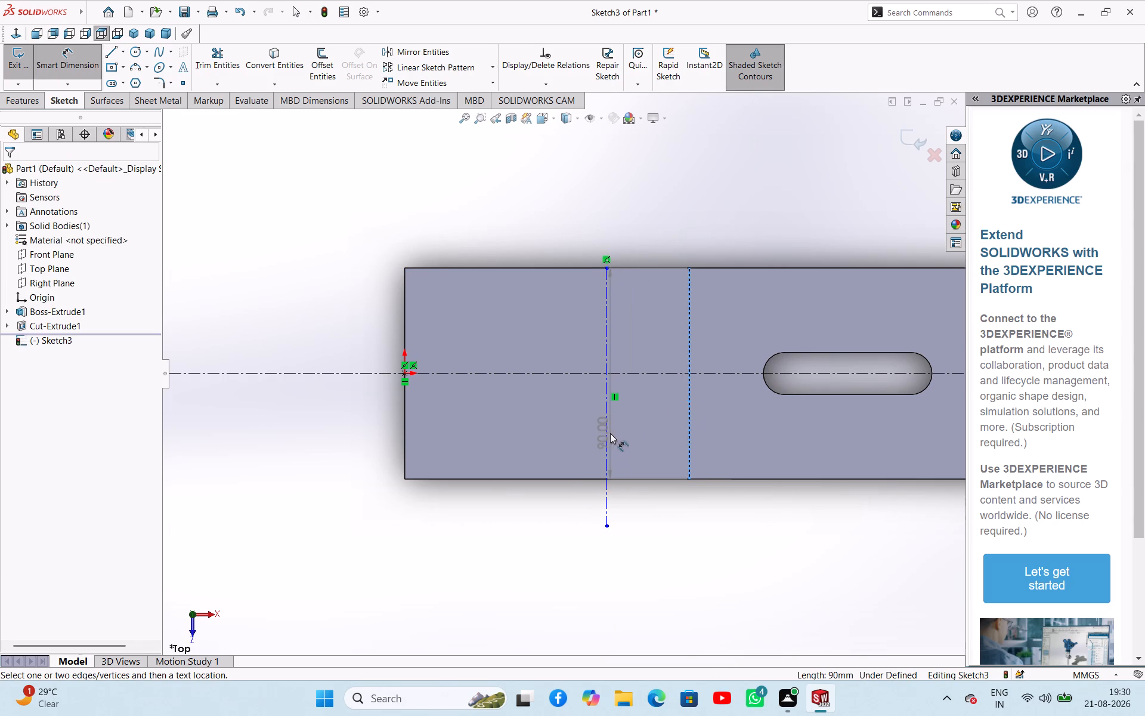
click(605, 433)
click(655, 523)
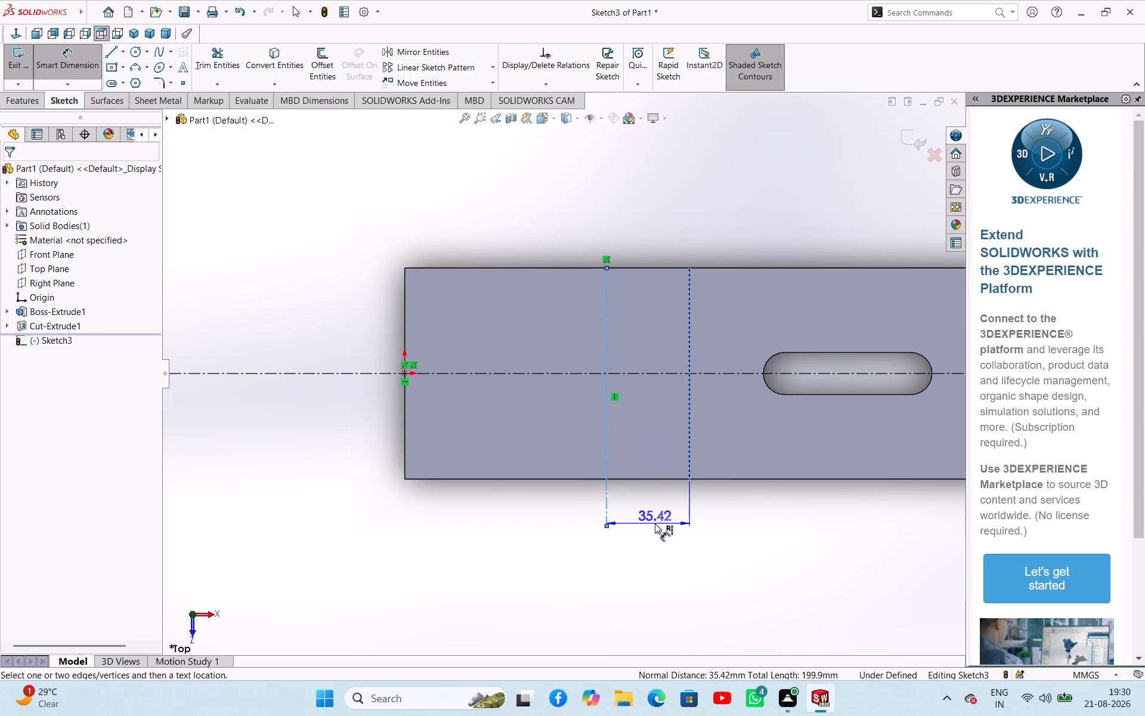
text(40)
text(.5)
key(Return)
right_click(441, 552)
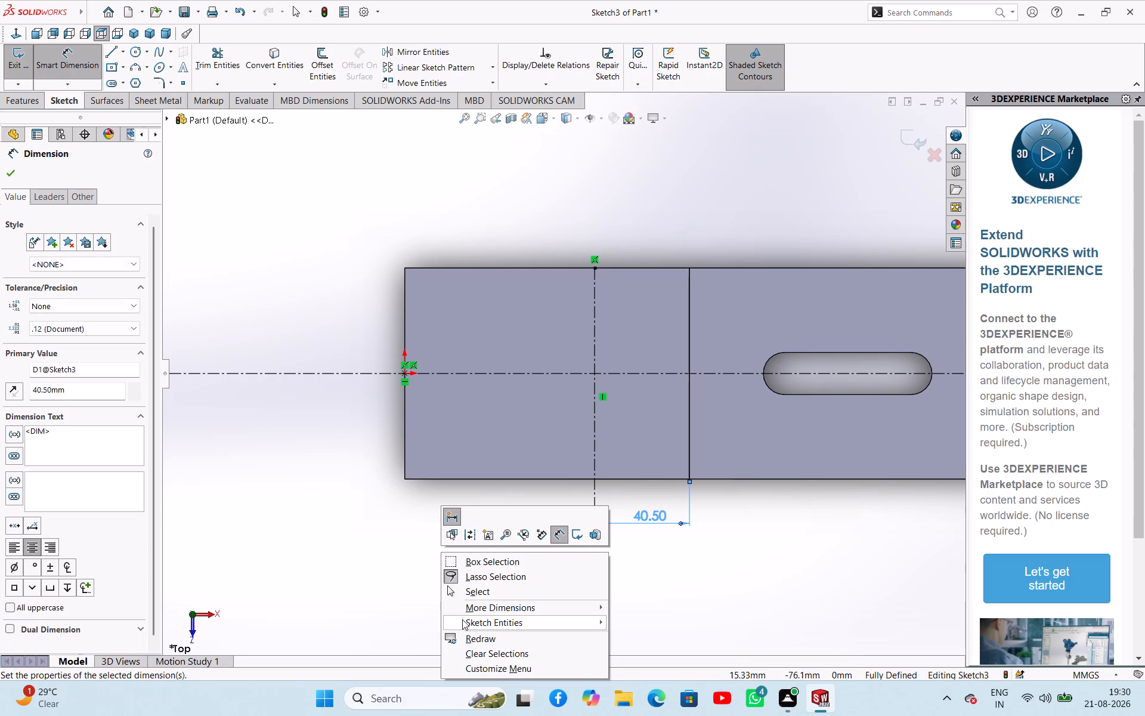
click(465, 589)
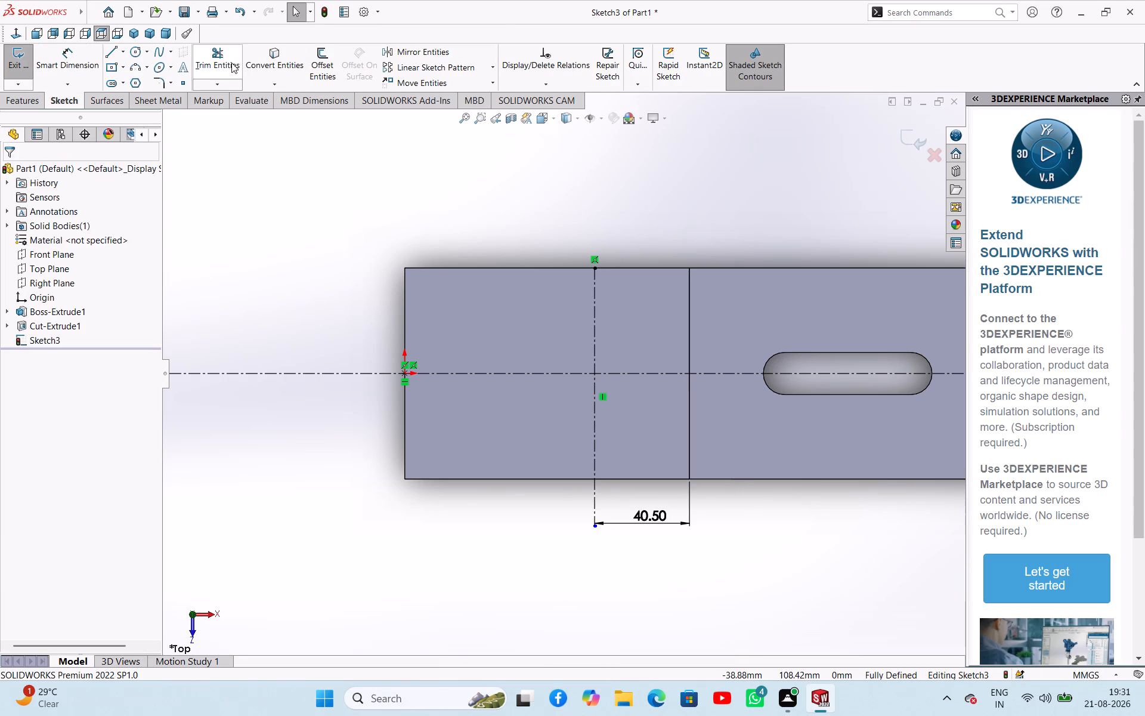
Trim the horizontal construction line with Power trim so it ends at the vertical centerline.
click(131, 54)
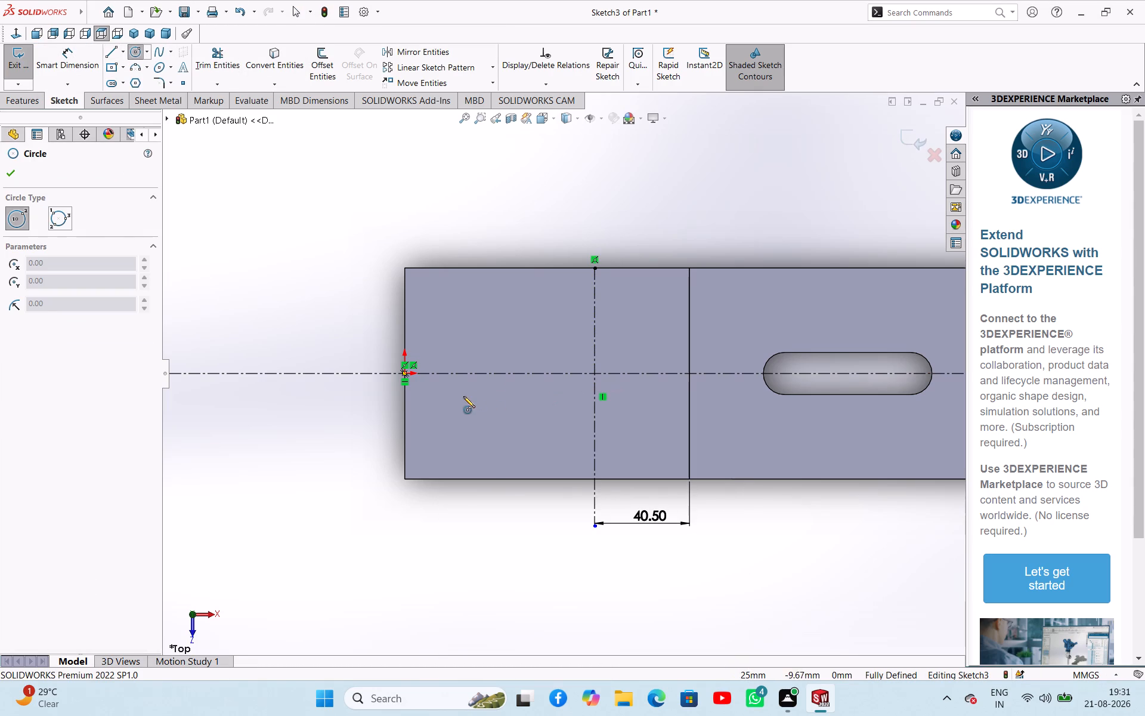
key(Escape)
click(224, 61)
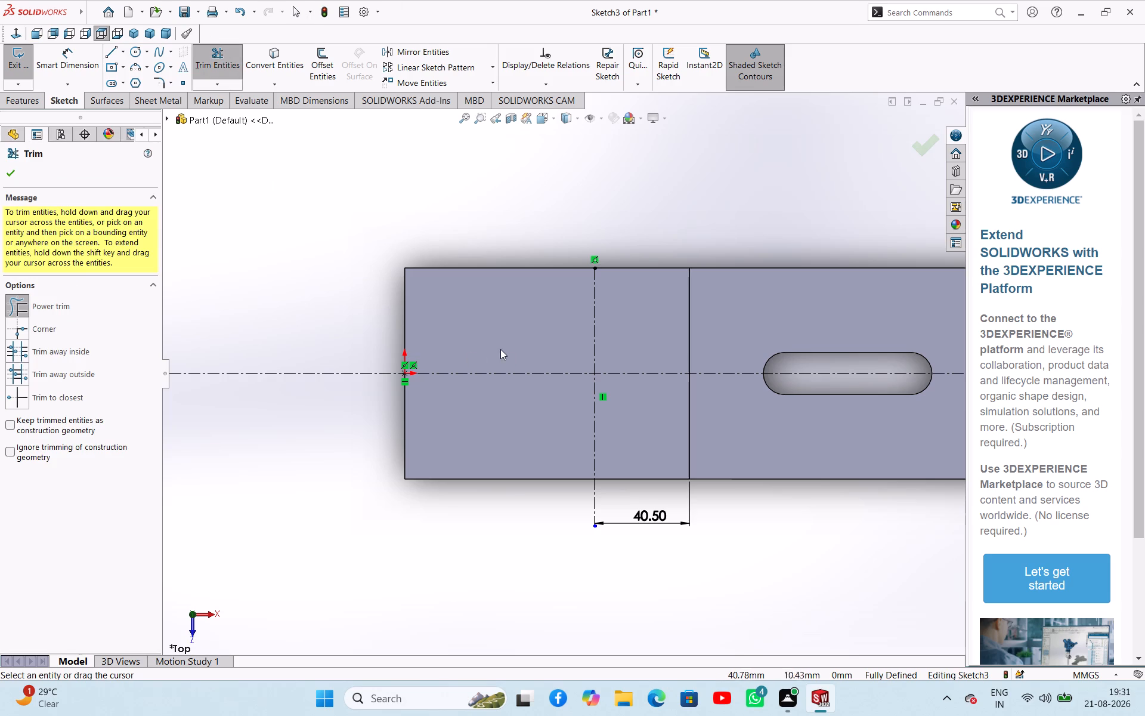
drag(500, 349, 507, 413)
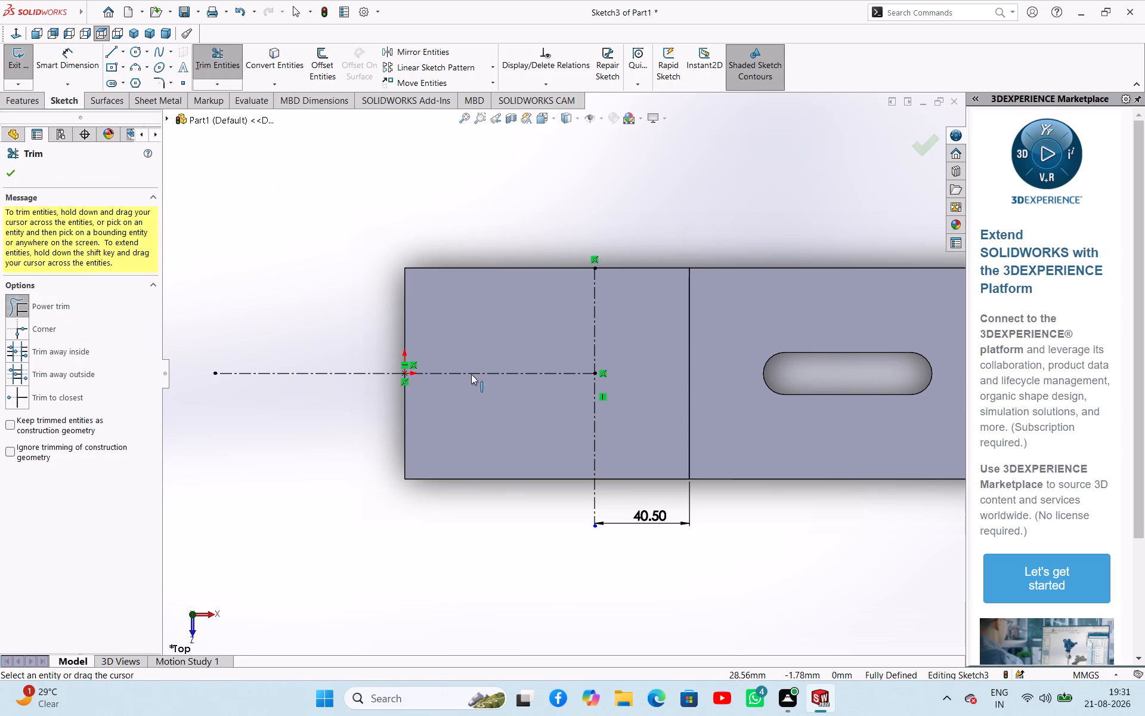
right_click(328, 201)
click(345, 240)
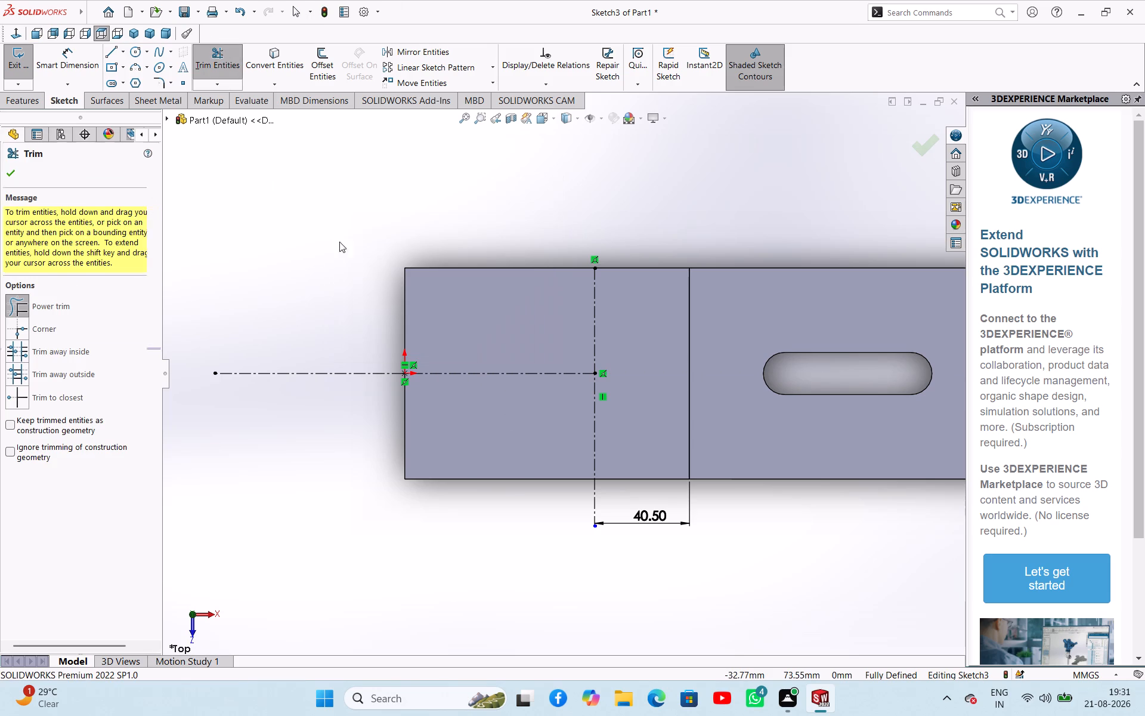
Sketch a circle about 36 mm in diameter centred where the horizontal and vertical centerlines meet.
right_drag(314, 251, 361, 240)
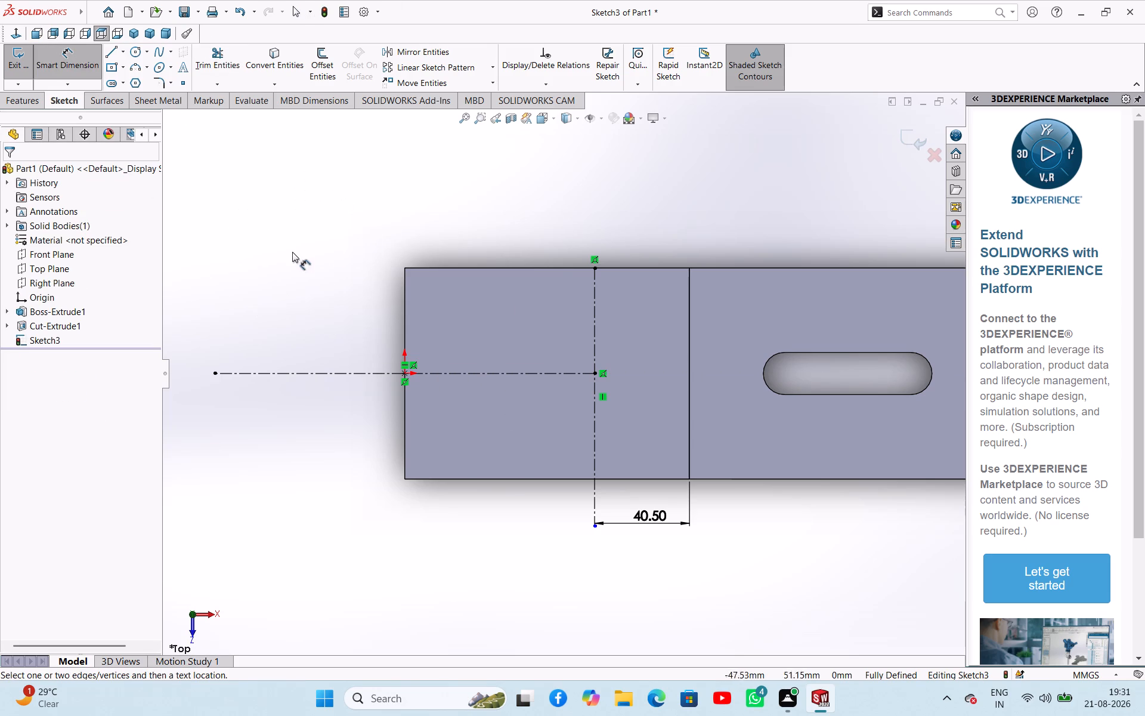
right_drag(293, 246, 346, 275)
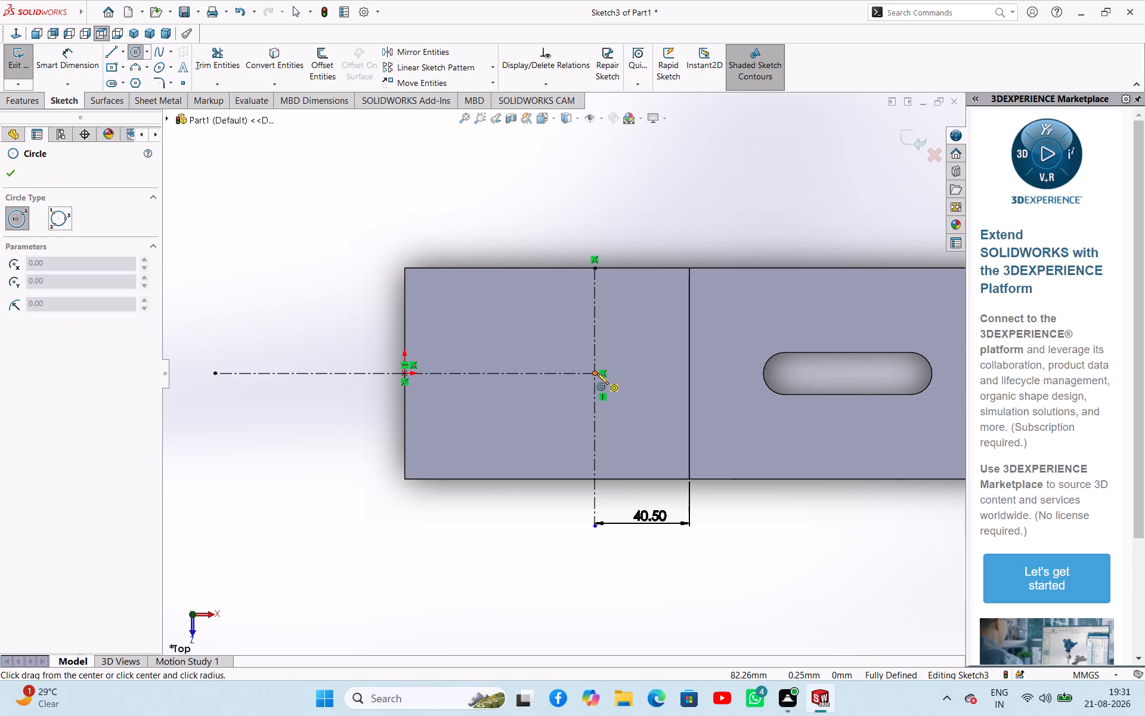
click(597, 373)
click(619, 408)
right_click(543, 485)
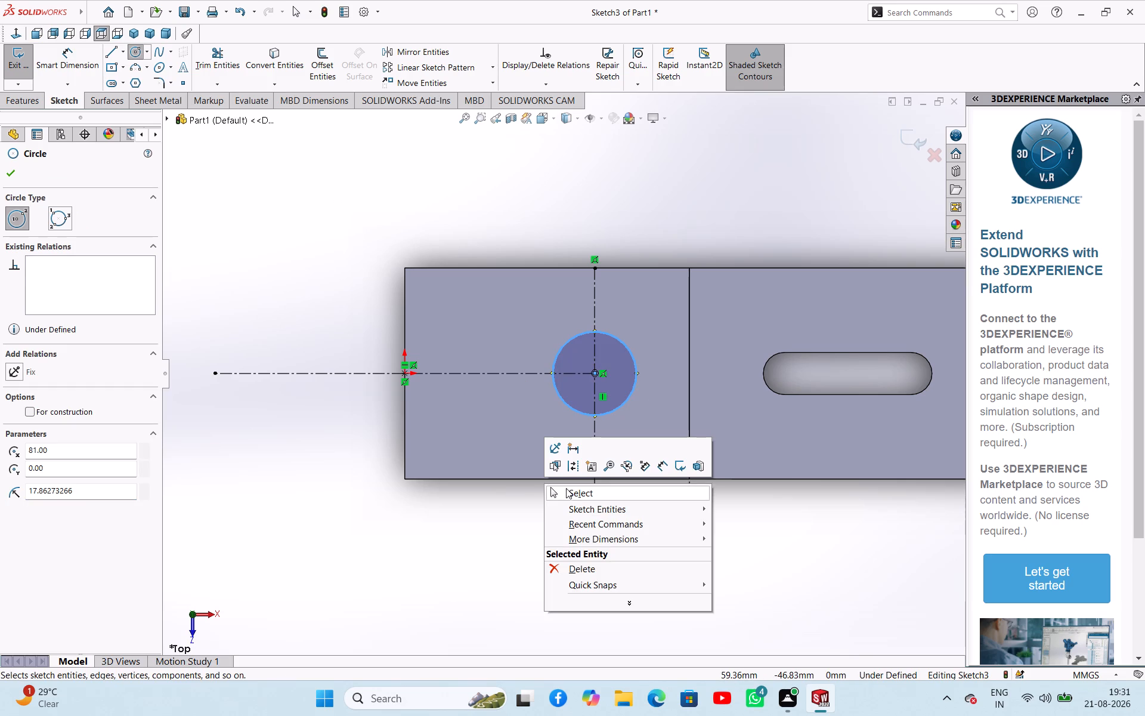
click(565, 493)
Dimension the circle on the lower face with a diameter of 45 mm.
right_drag(348, 486, 367, 308)
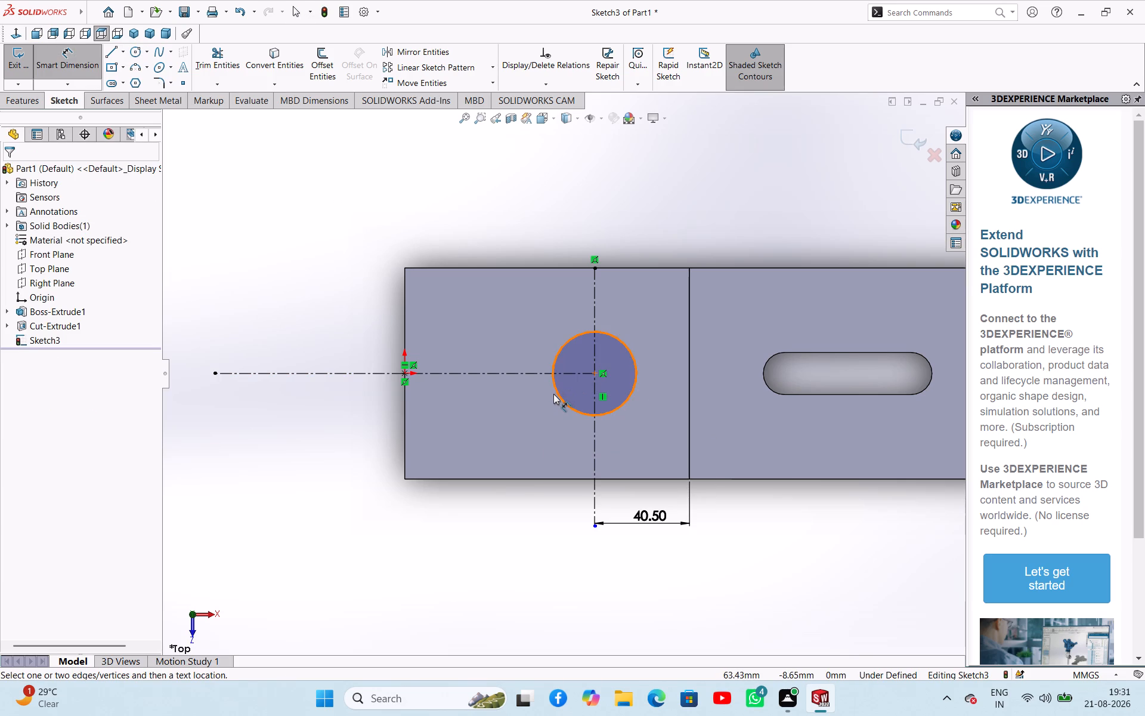
click(558, 394)
click(309, 437)
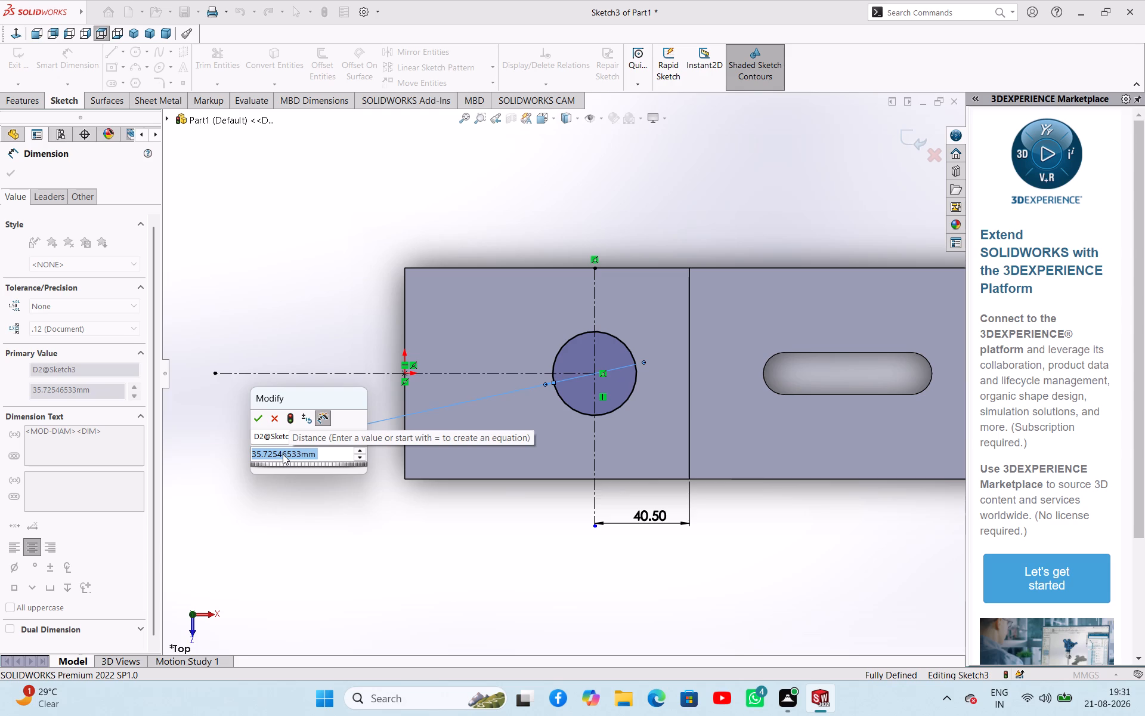
text(45)
key(Return)
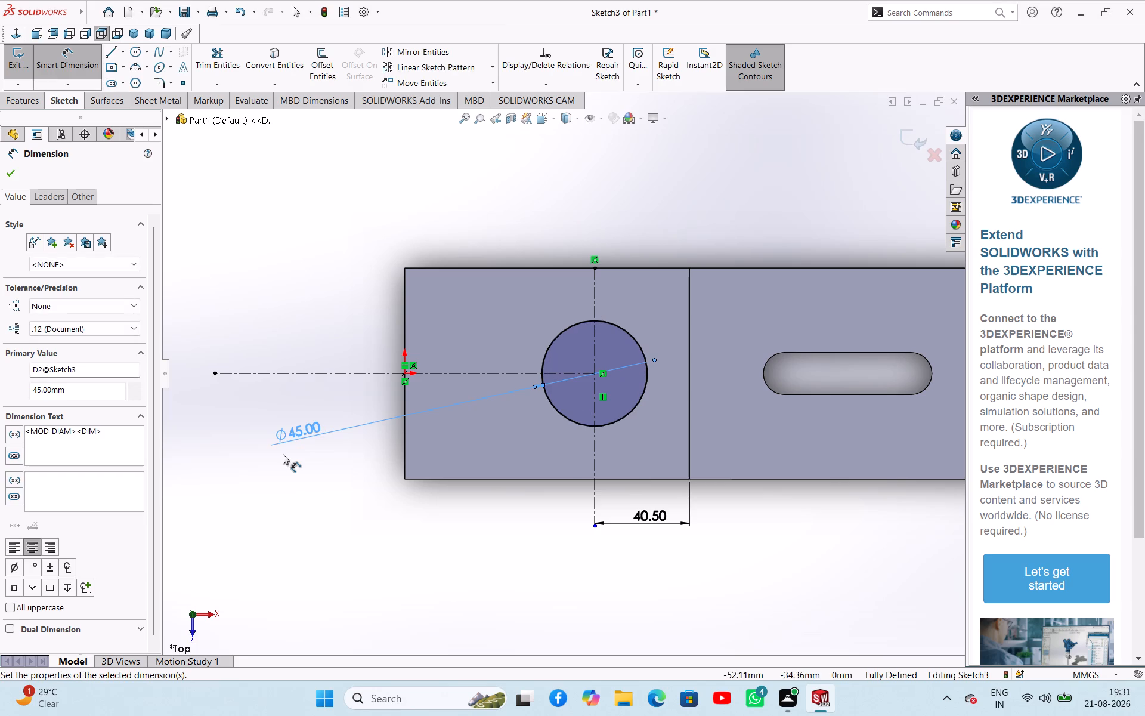
click(15, 174)
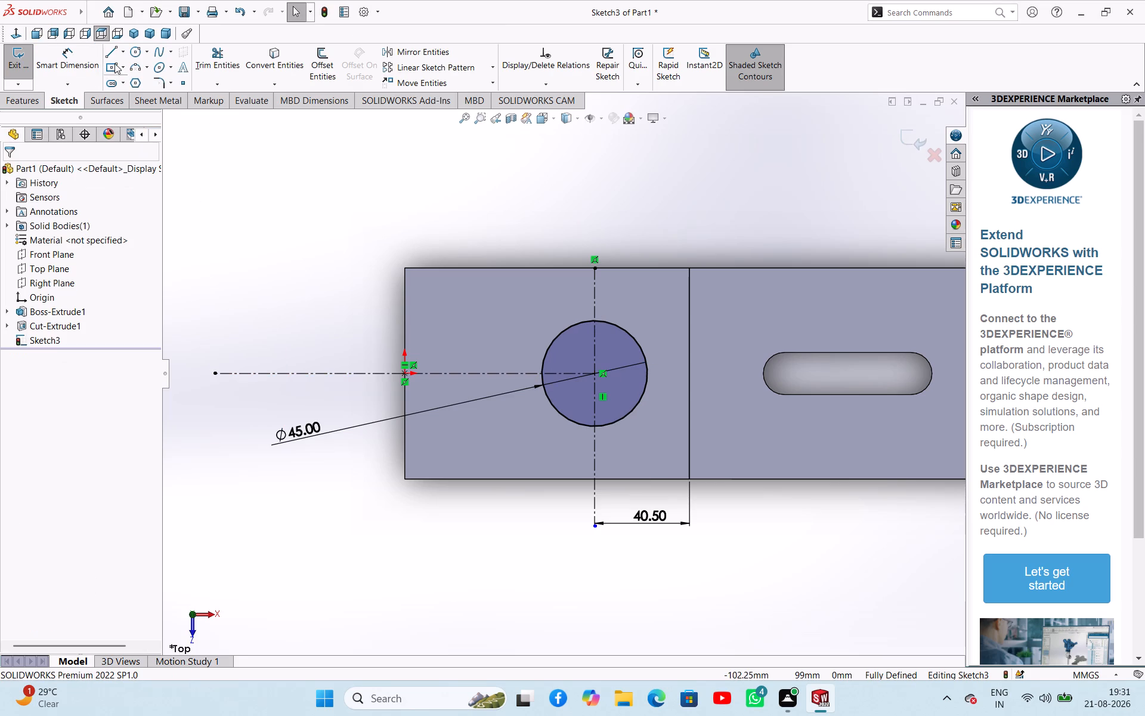
Draw two horizontal 40.5 mm lines from the circle's uppermost and lowermost points to the step edge.
click(113, 55)
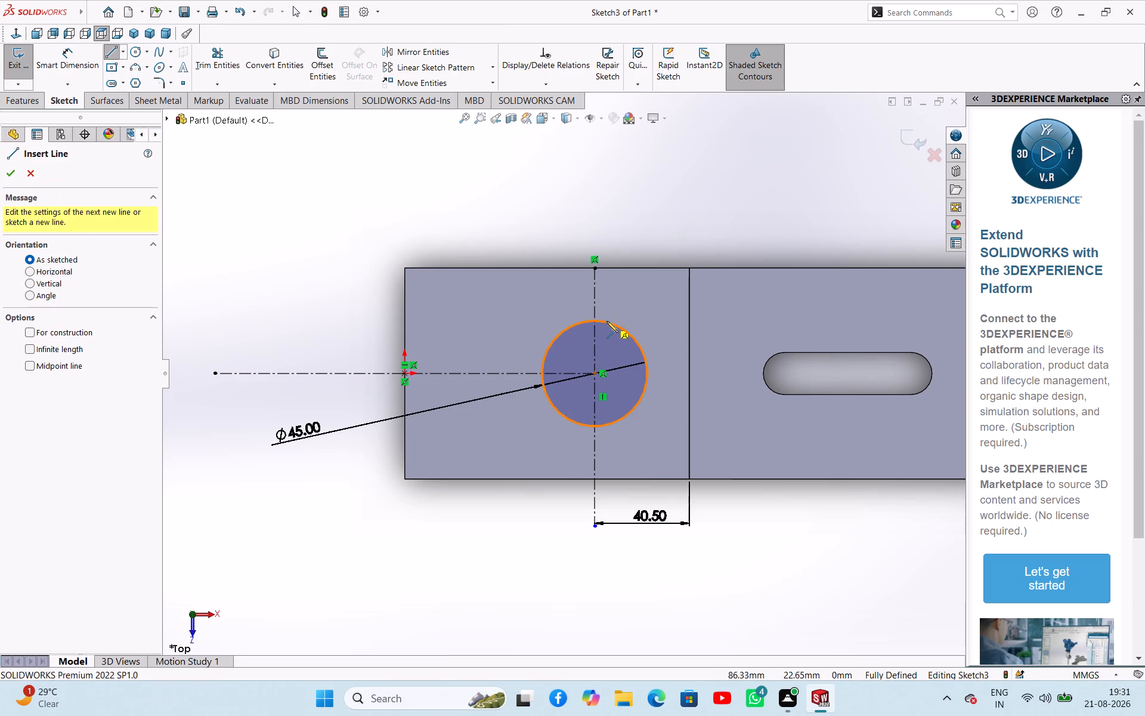
click(596, 320)
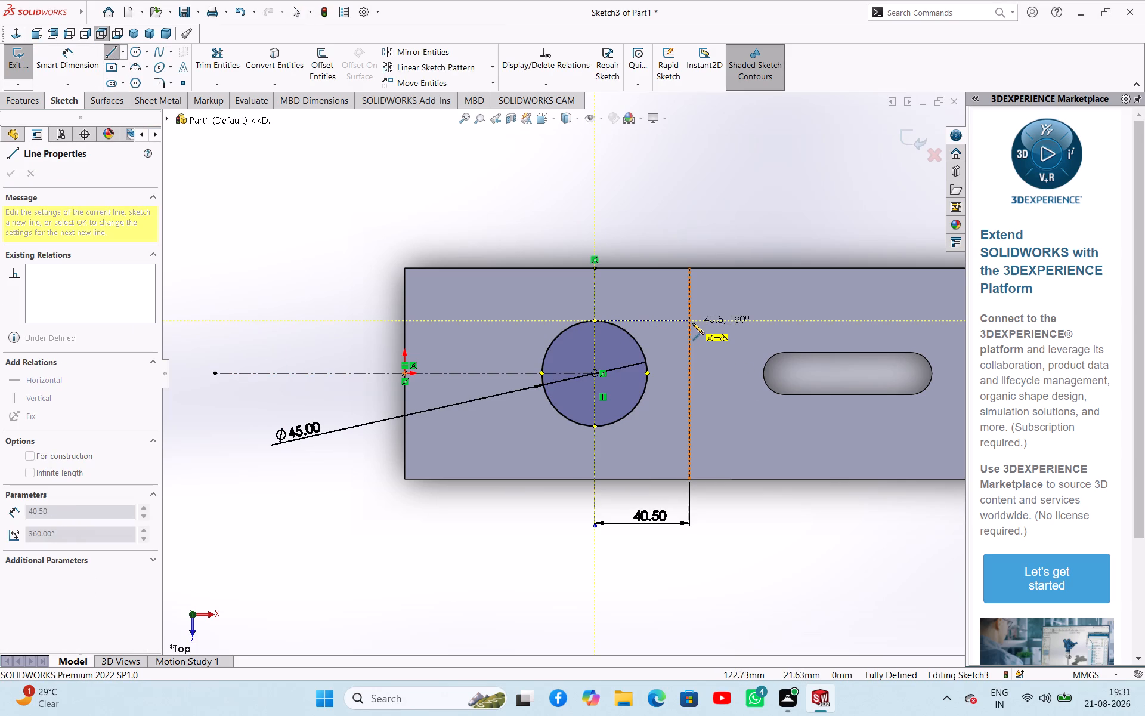
click(692, 321)
key(Escape)
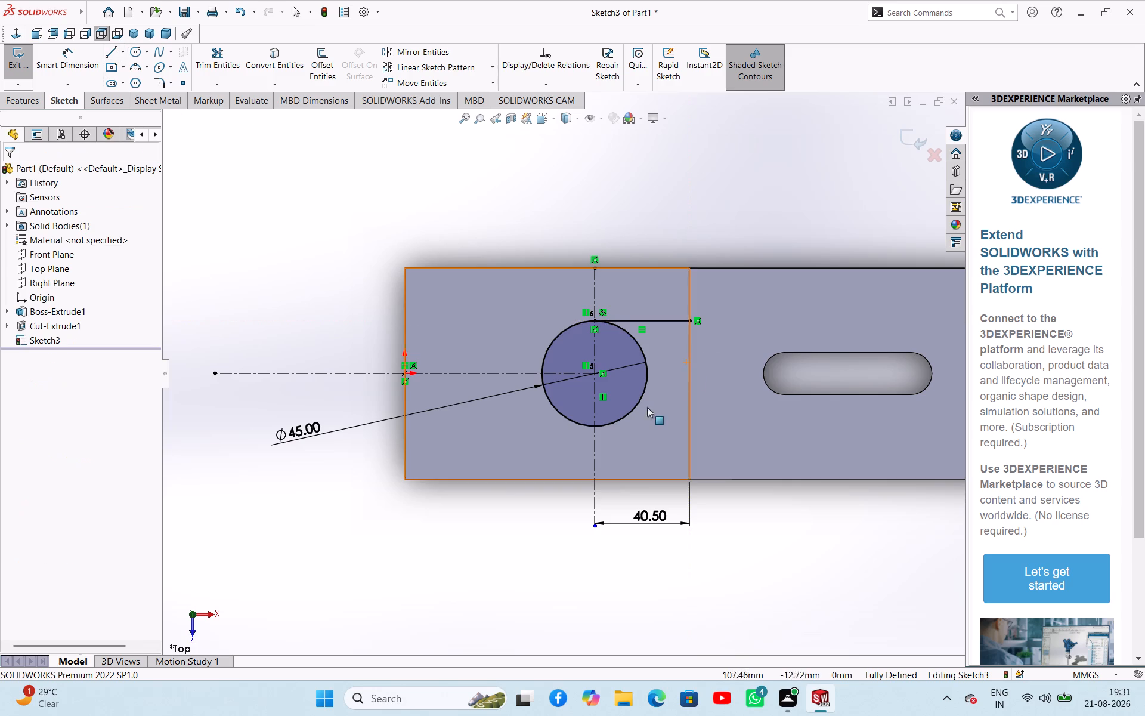
right_drag(396, 511, 330, 505)
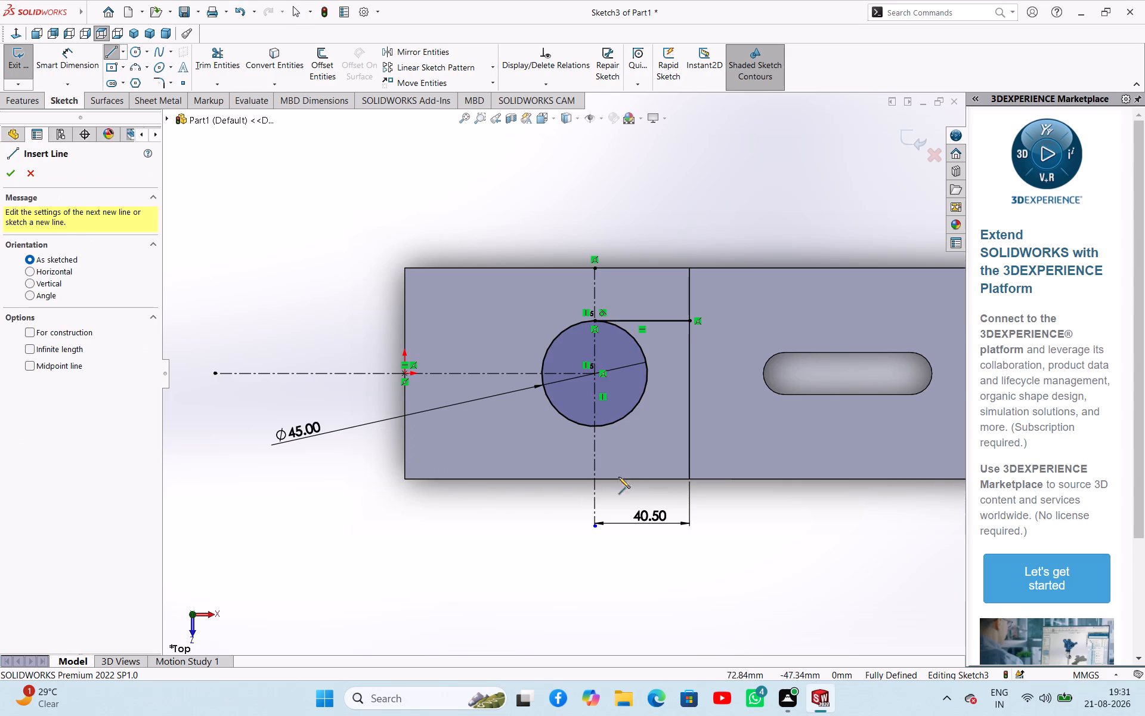
click(593, 428)
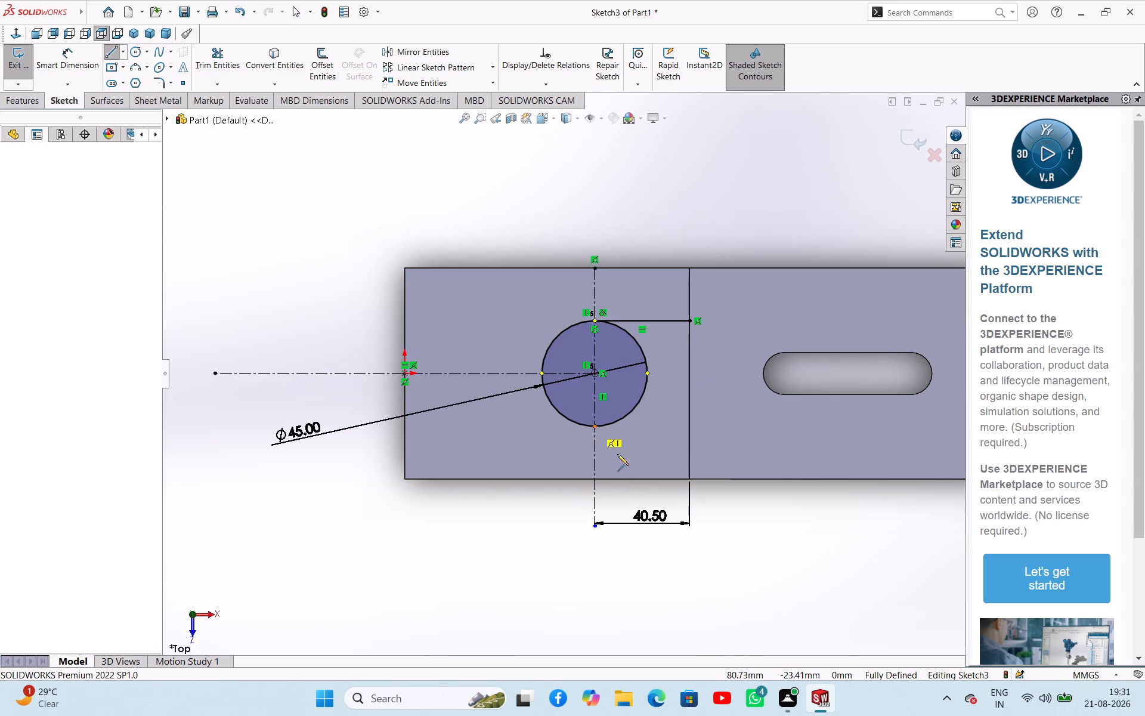
click(689, 427)
right_click(732, 509)
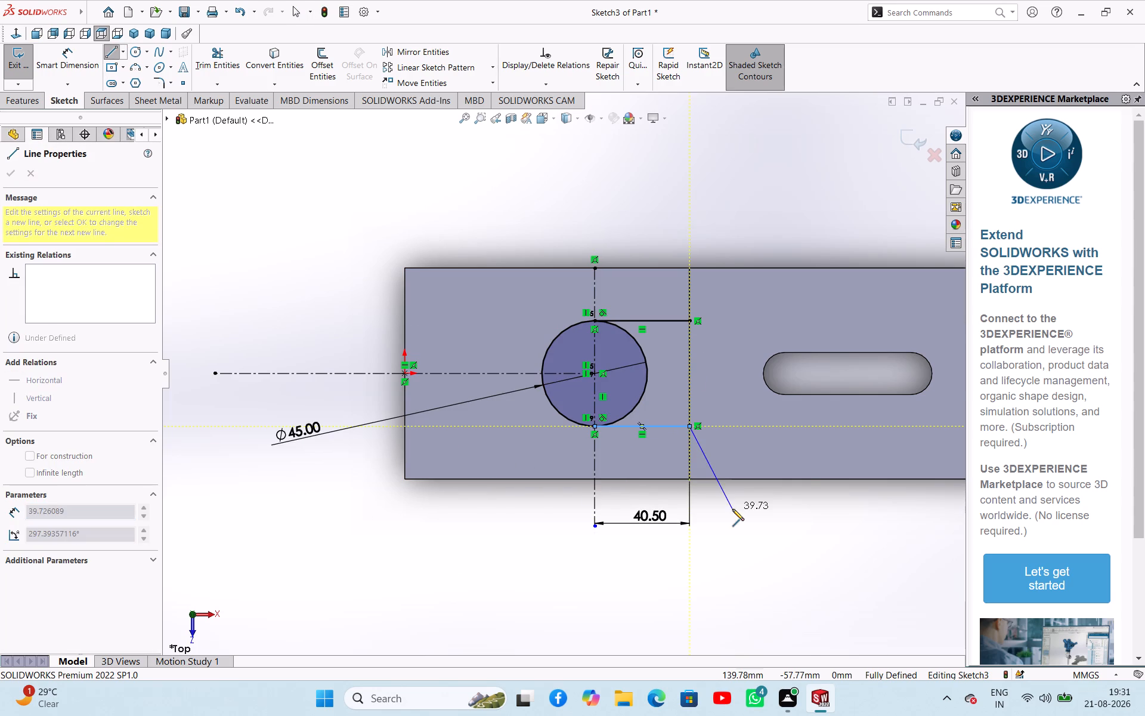
click(745, 514)
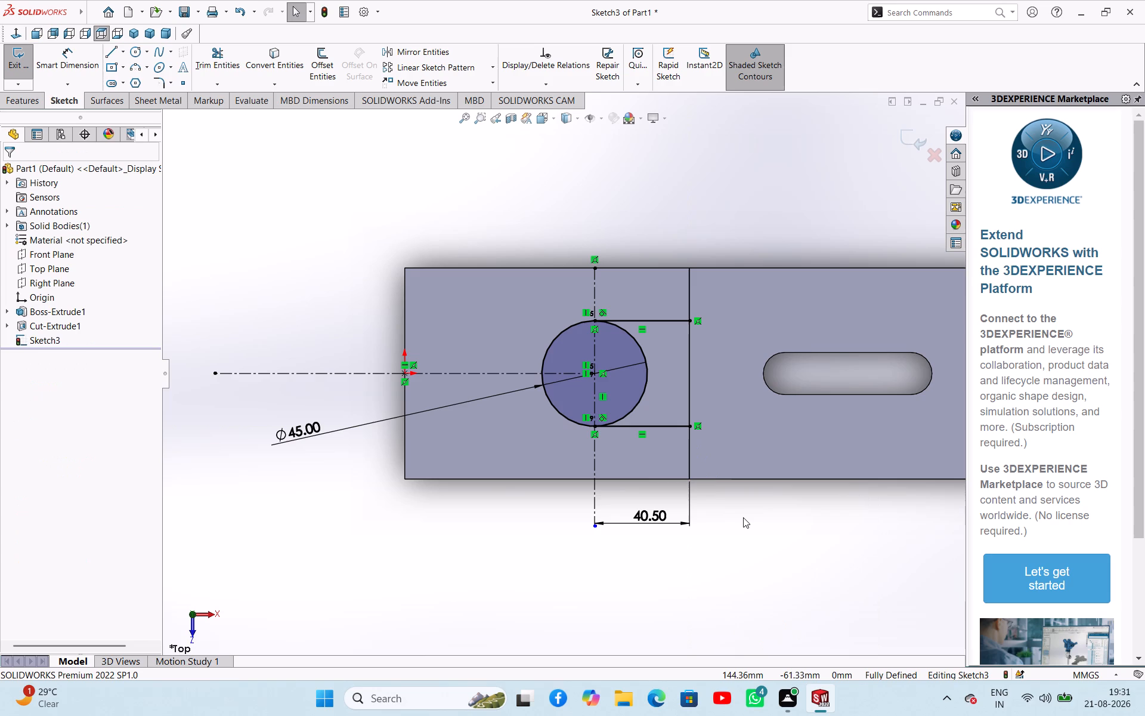
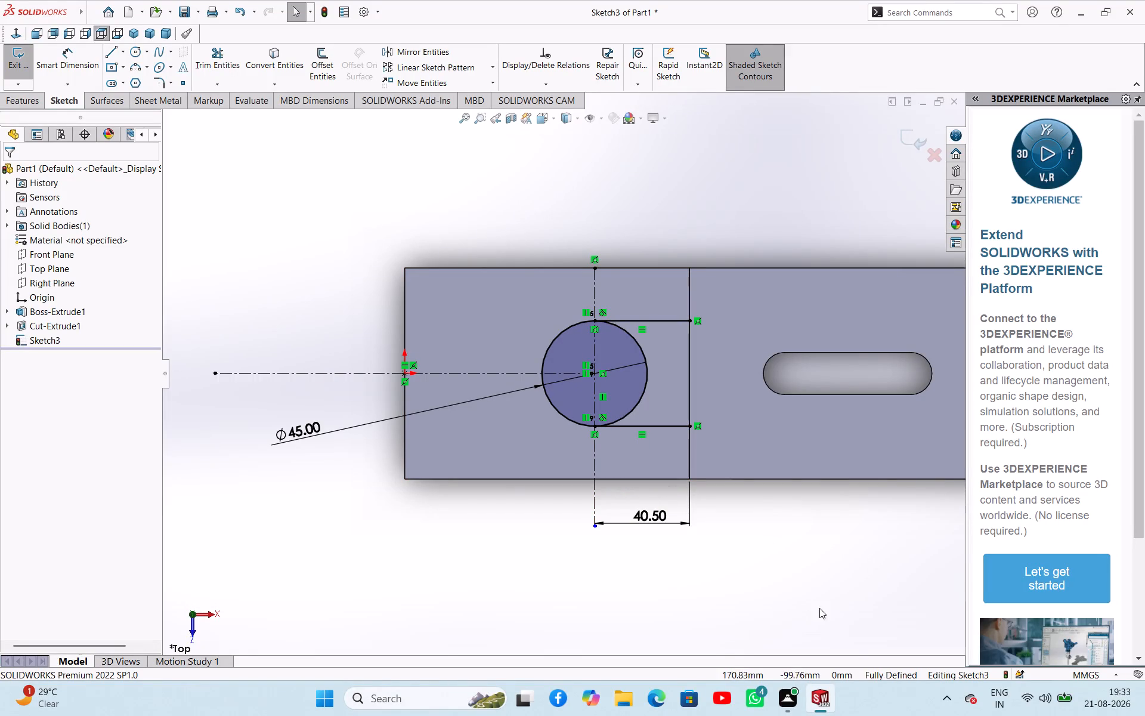
Trim away the half of the 45 mm circle between the two horizontal lines with Power trim, leaving the rounded end.
click(222, 67)
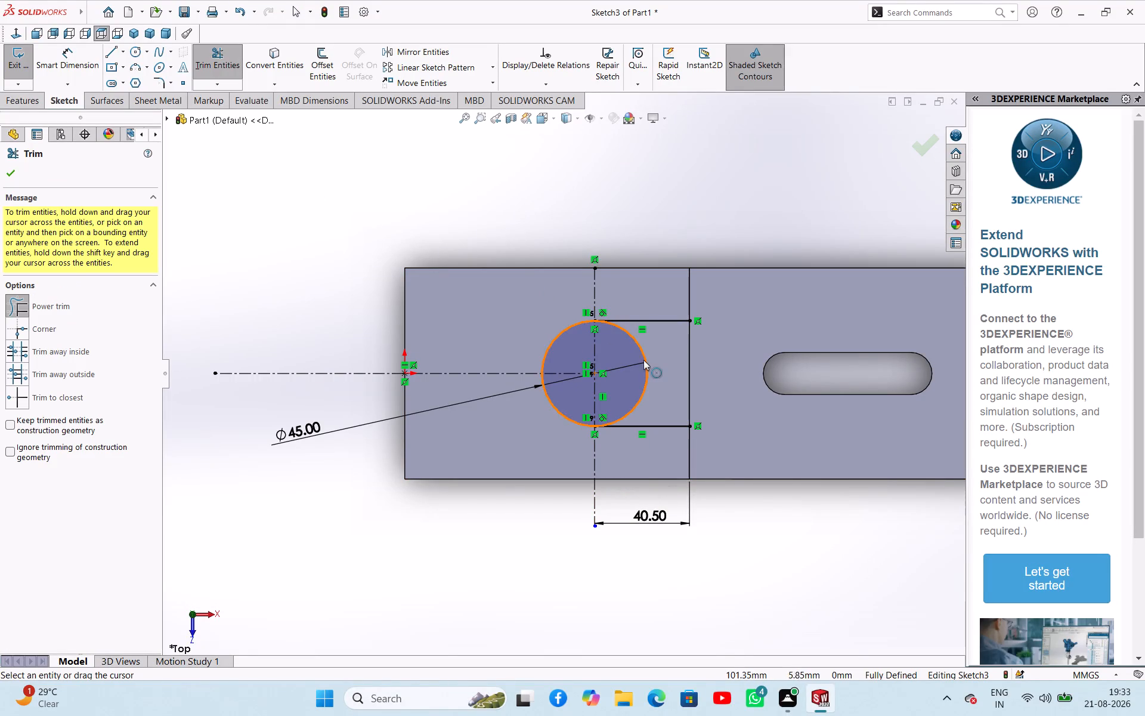
drag(630, 343, 649, 357)
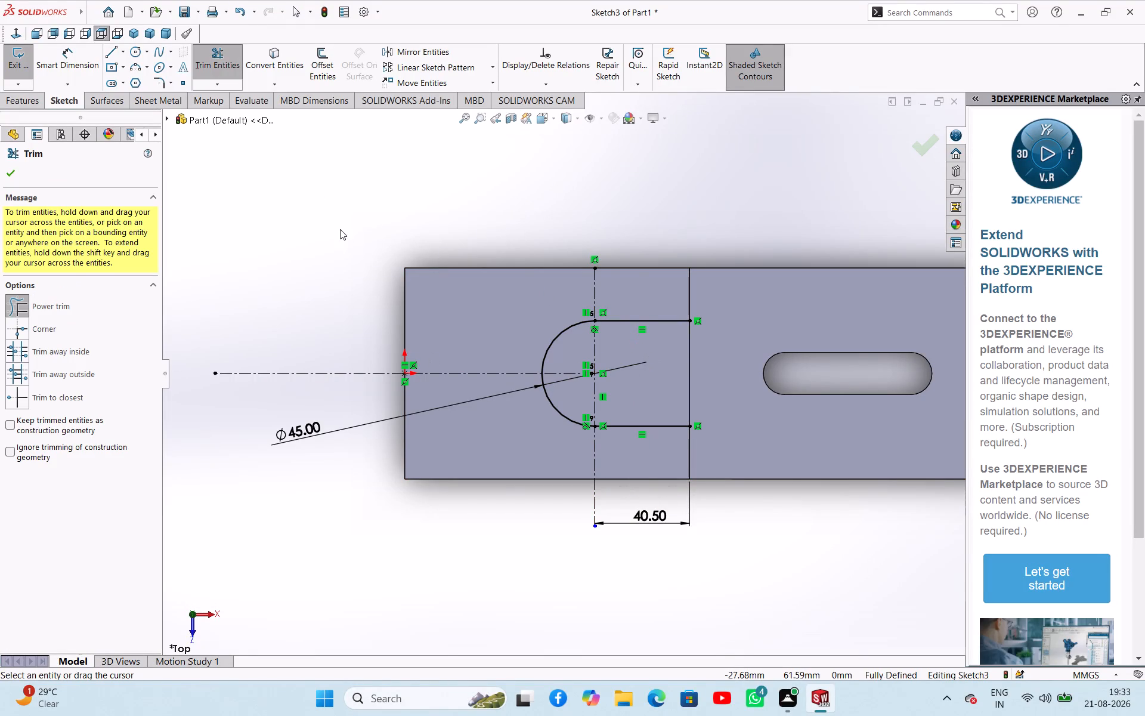
right_click(340, 229)
click(358, 267)
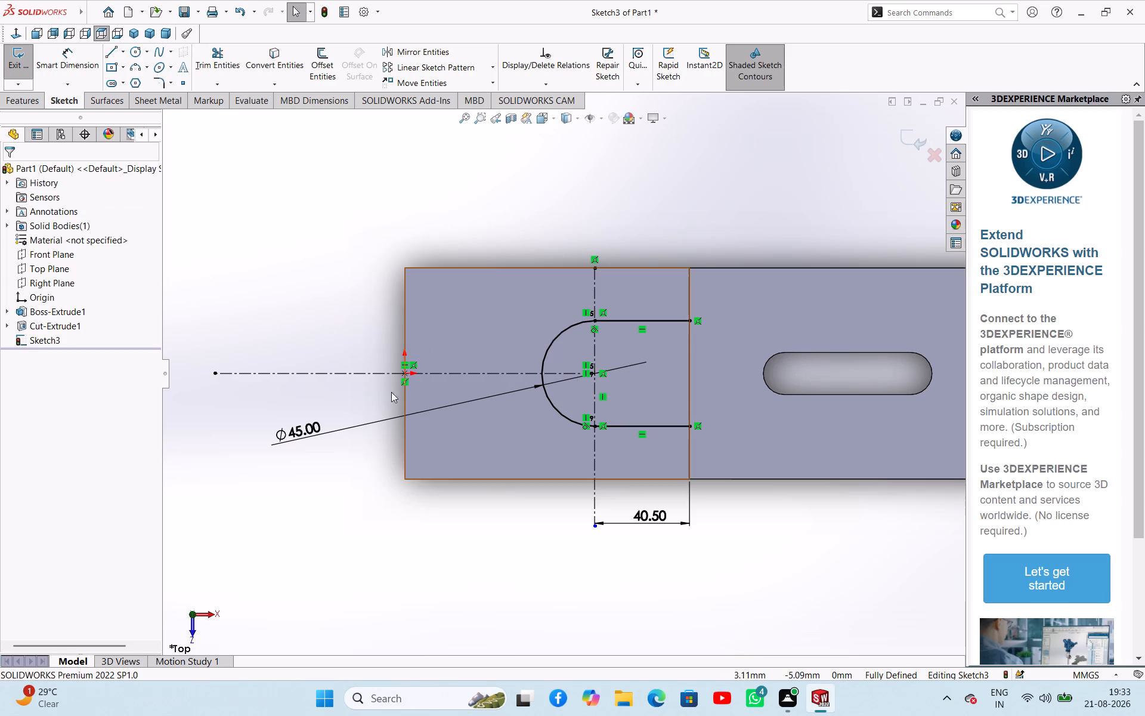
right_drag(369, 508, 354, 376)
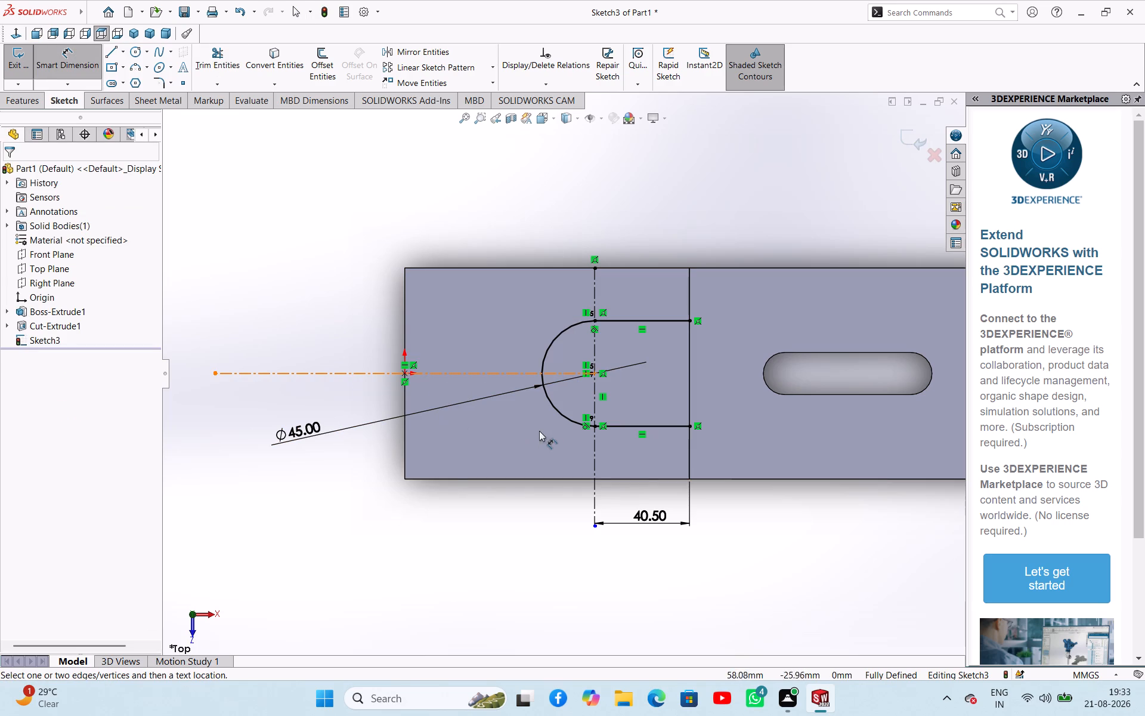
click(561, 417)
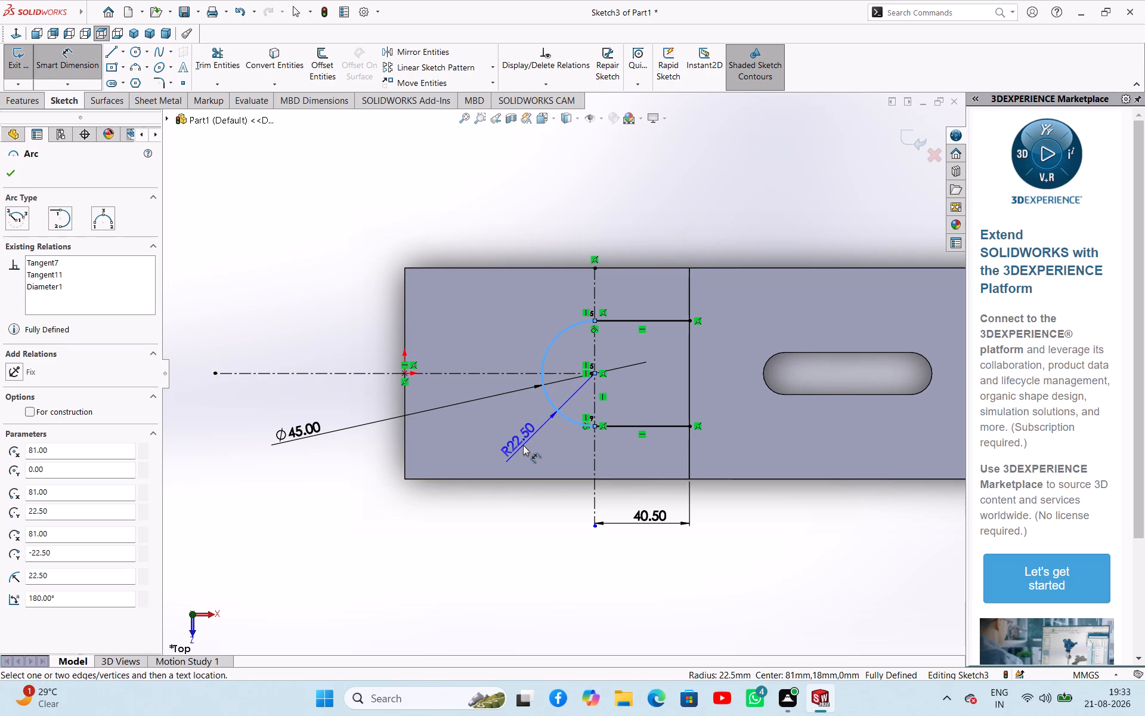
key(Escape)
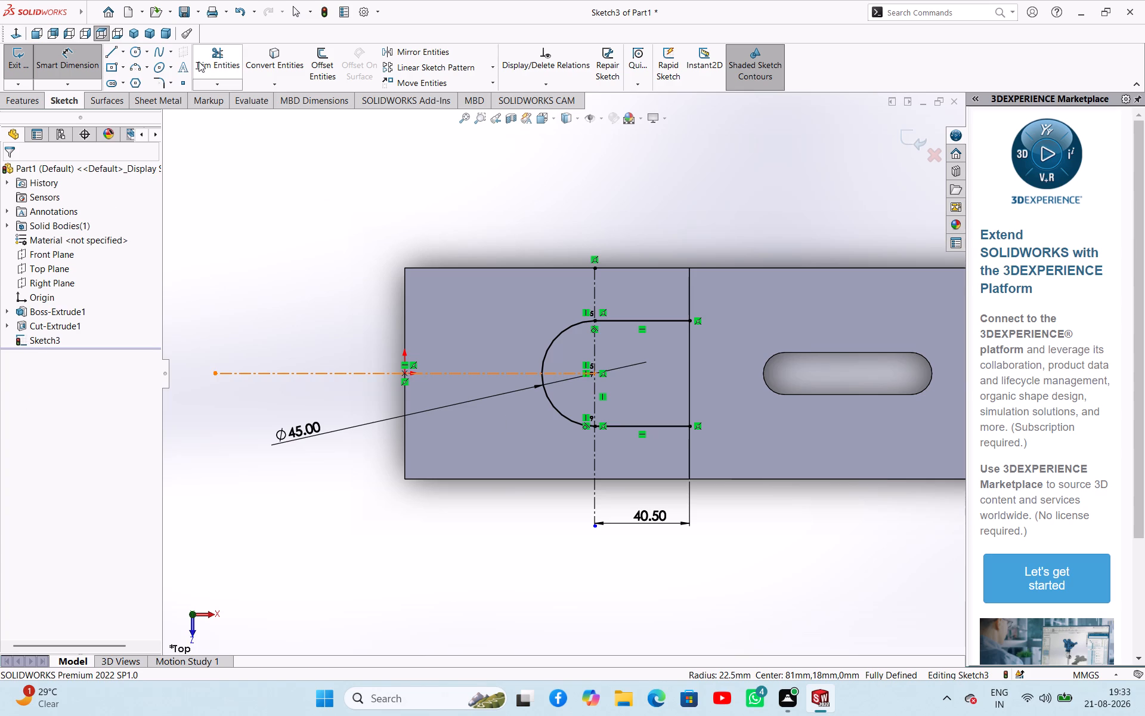
Close the round-ended profile with a vertical 45 mm line along the step edge, joining the ends of the two horizontal lines.
click(109, 49)
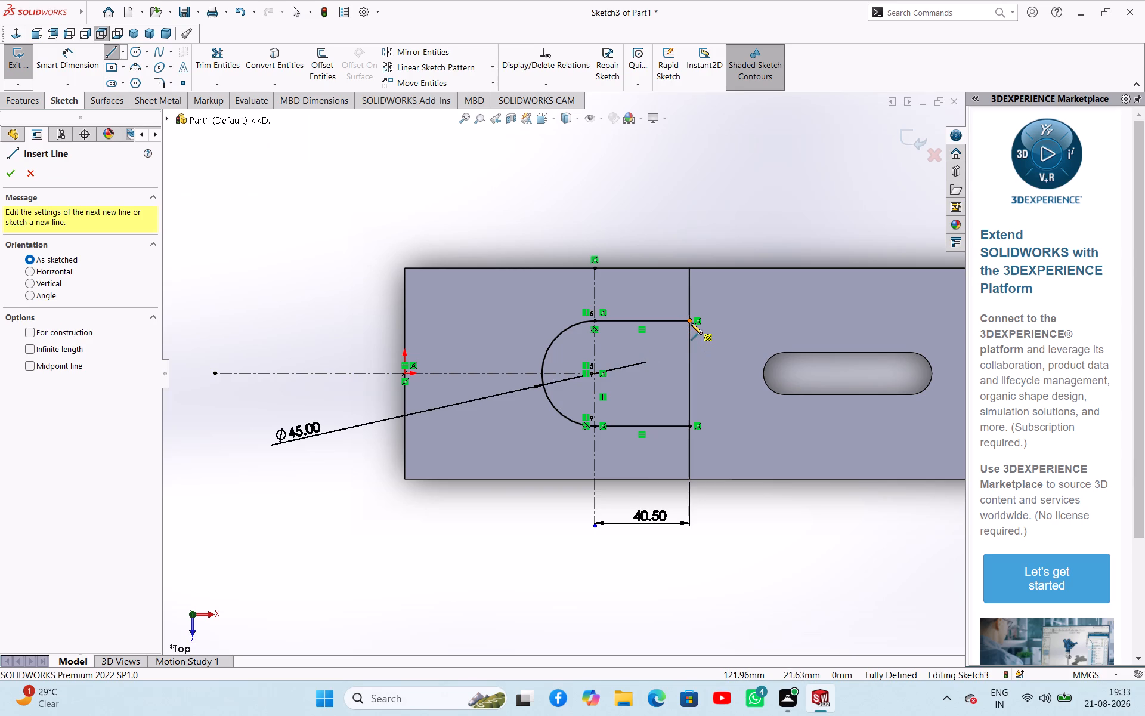
click(691, 323)
click(691, 426)
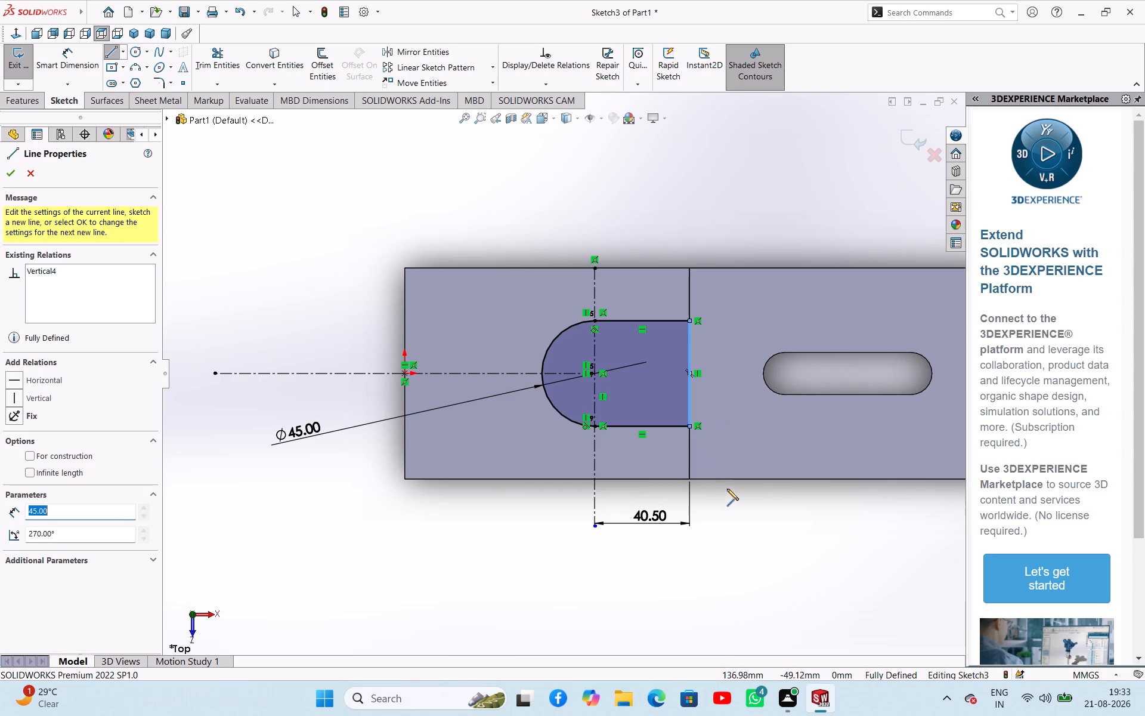
right_click(732, 492)
click(747, 507)
Extrude the round-ended profile upward from the lower face as a Blind boss 45 mm deep, merged with the body.
middle_drag(685, 530, 700, 479)
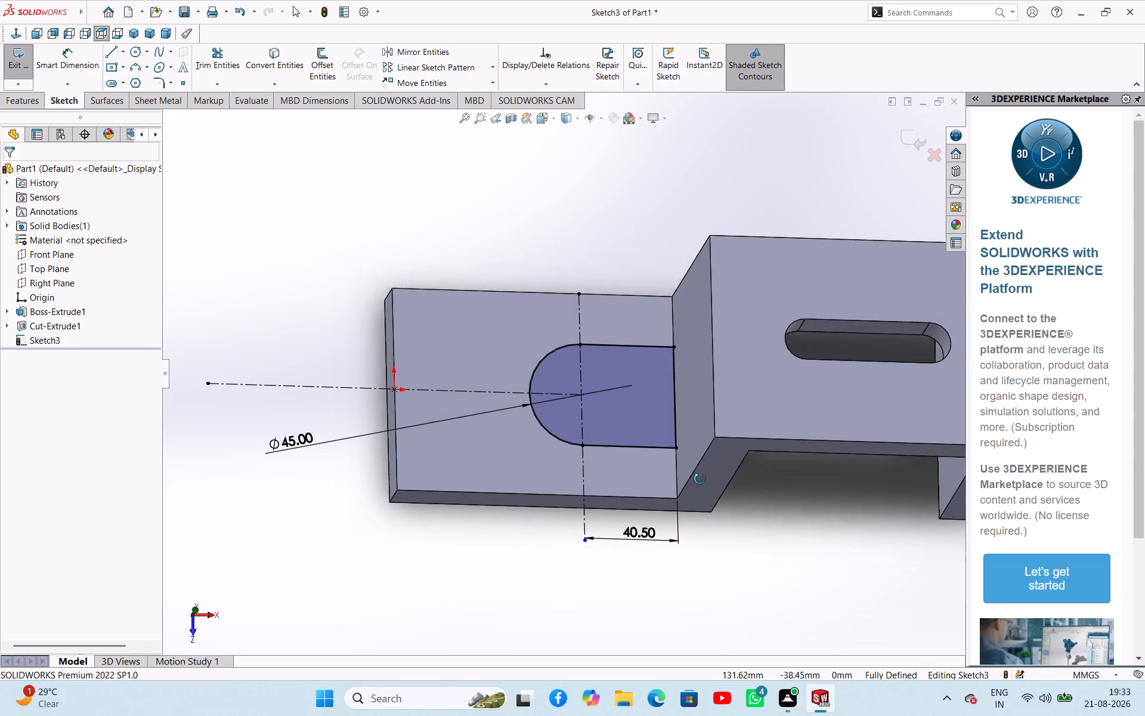
middle_drag(700, 479, 694, 362)
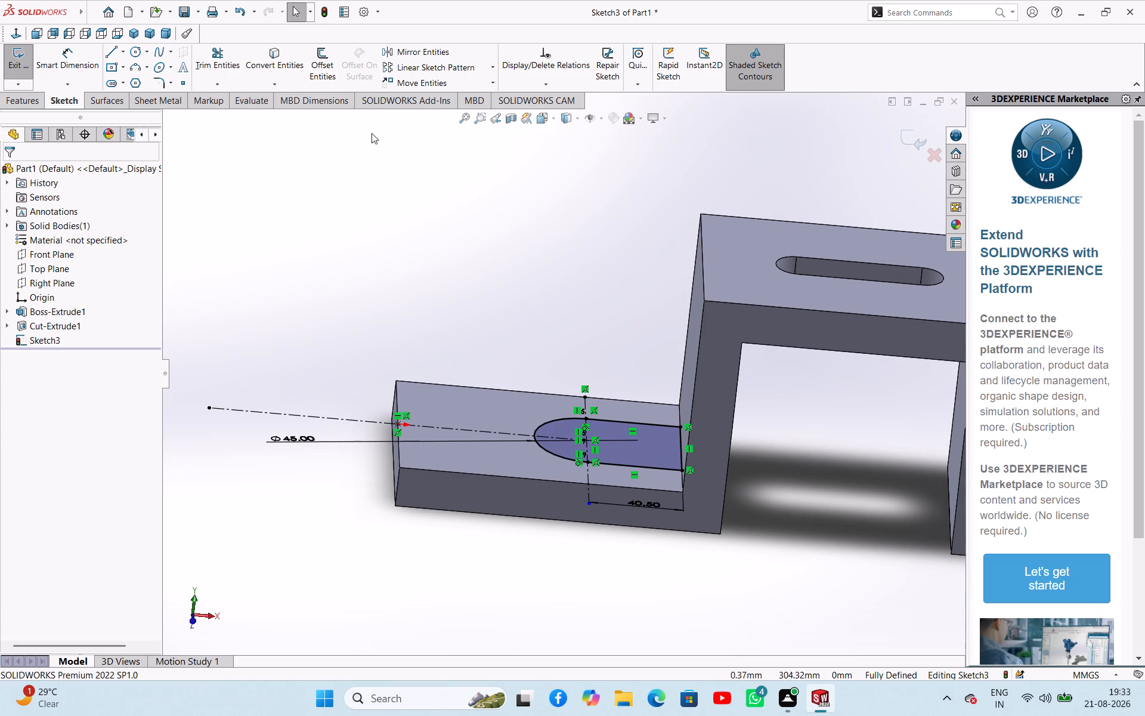
click(10, 61)
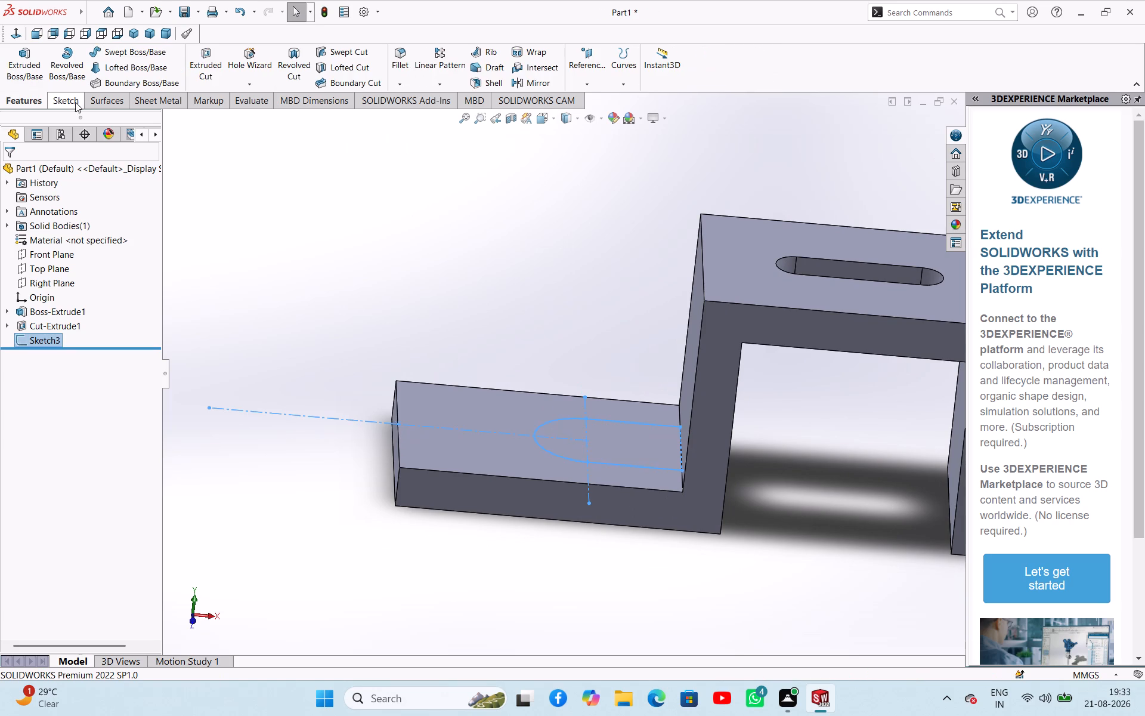
click(30, 67)
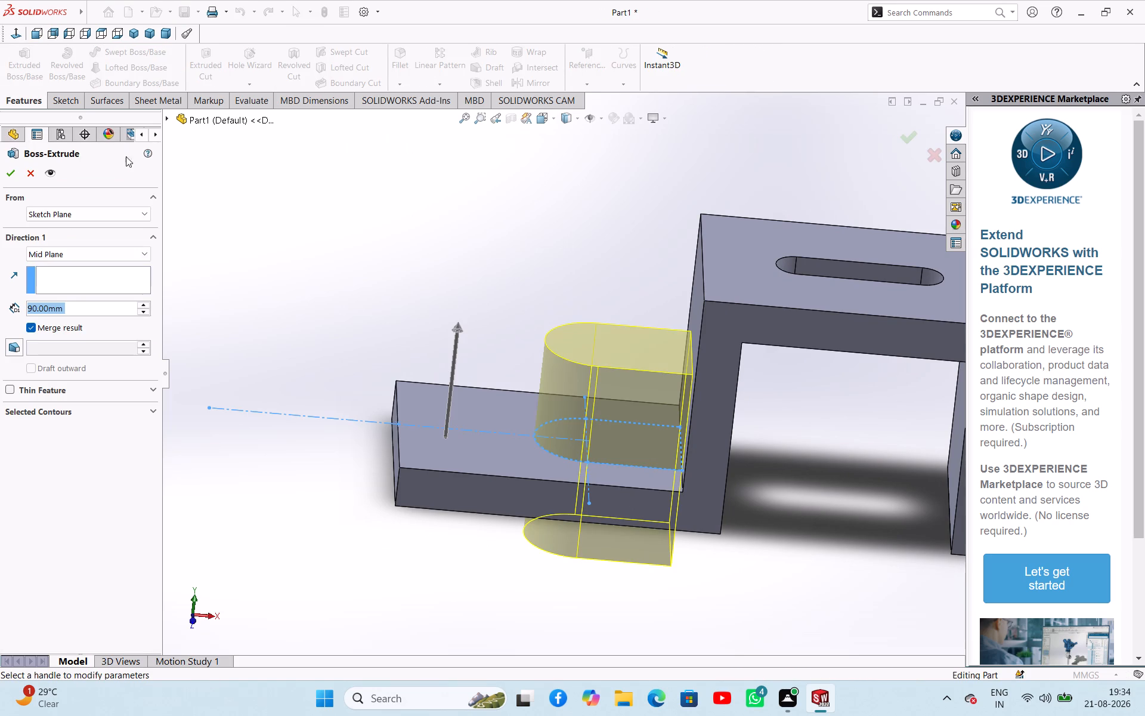
click(78, 217)
click(78, 217)
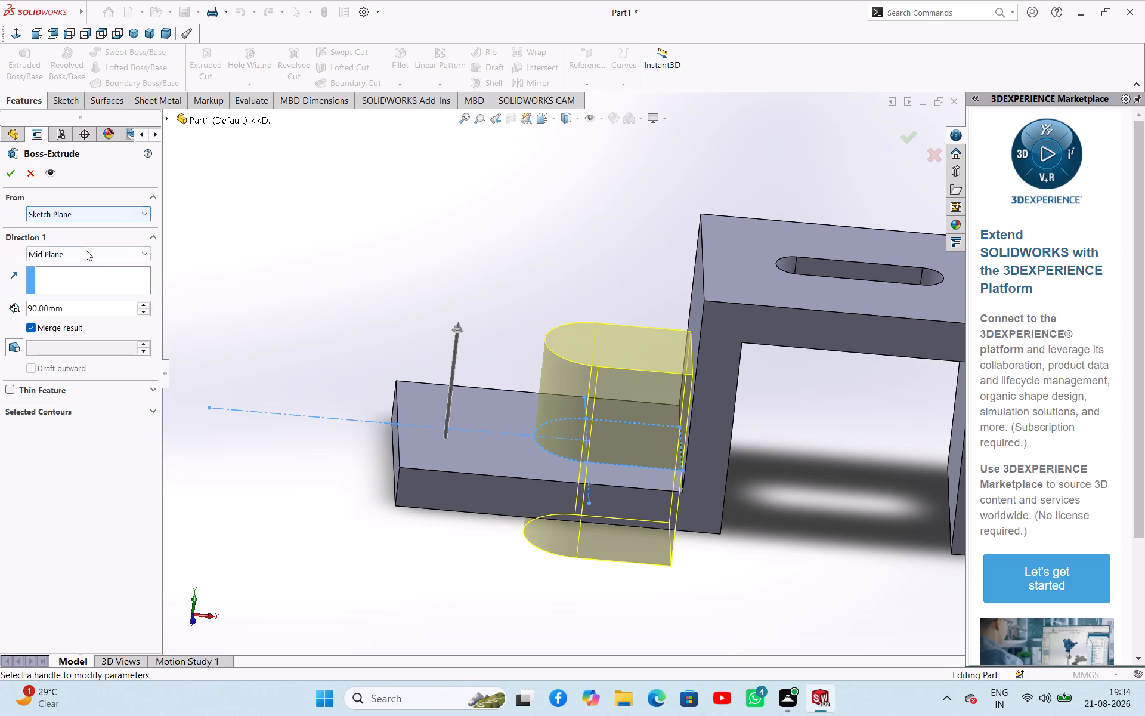
click(86, 251)
click(86, 262)
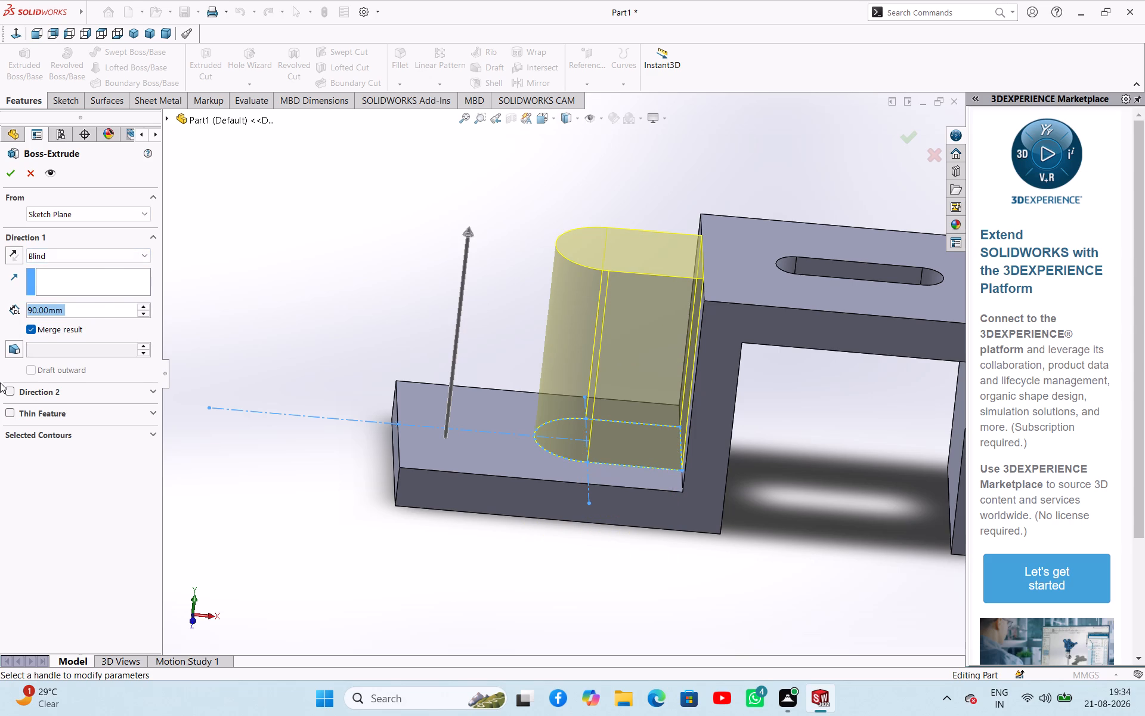
key(4)
key(5)
key(Return)
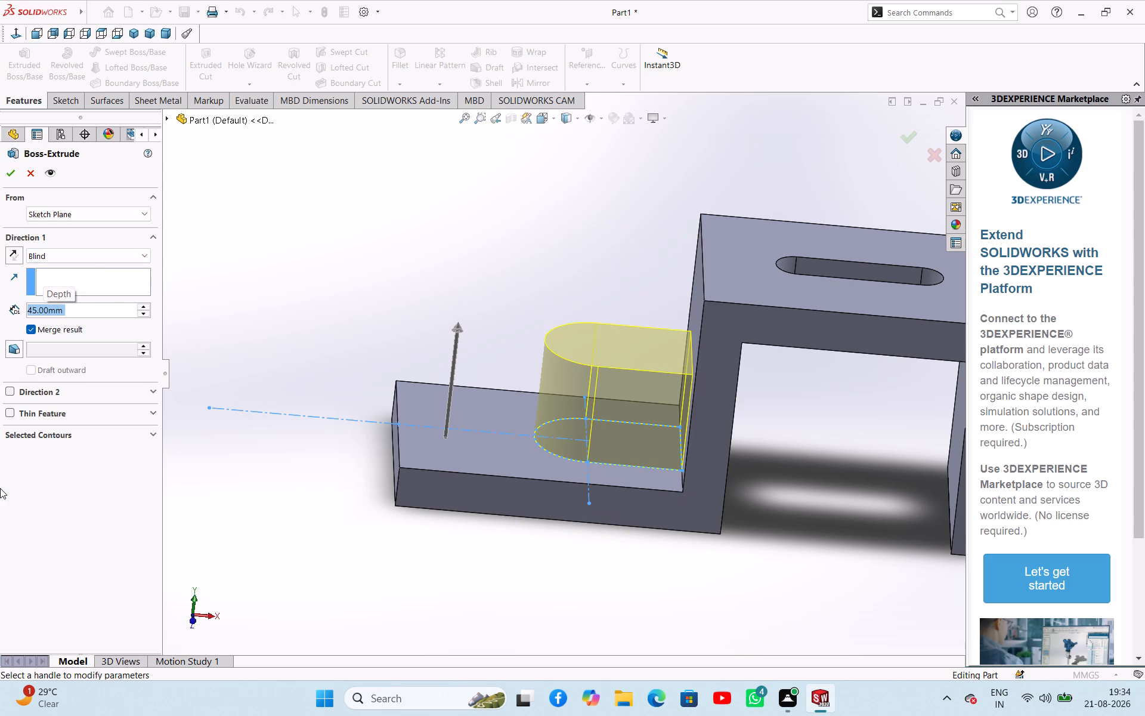
click(14, 176)
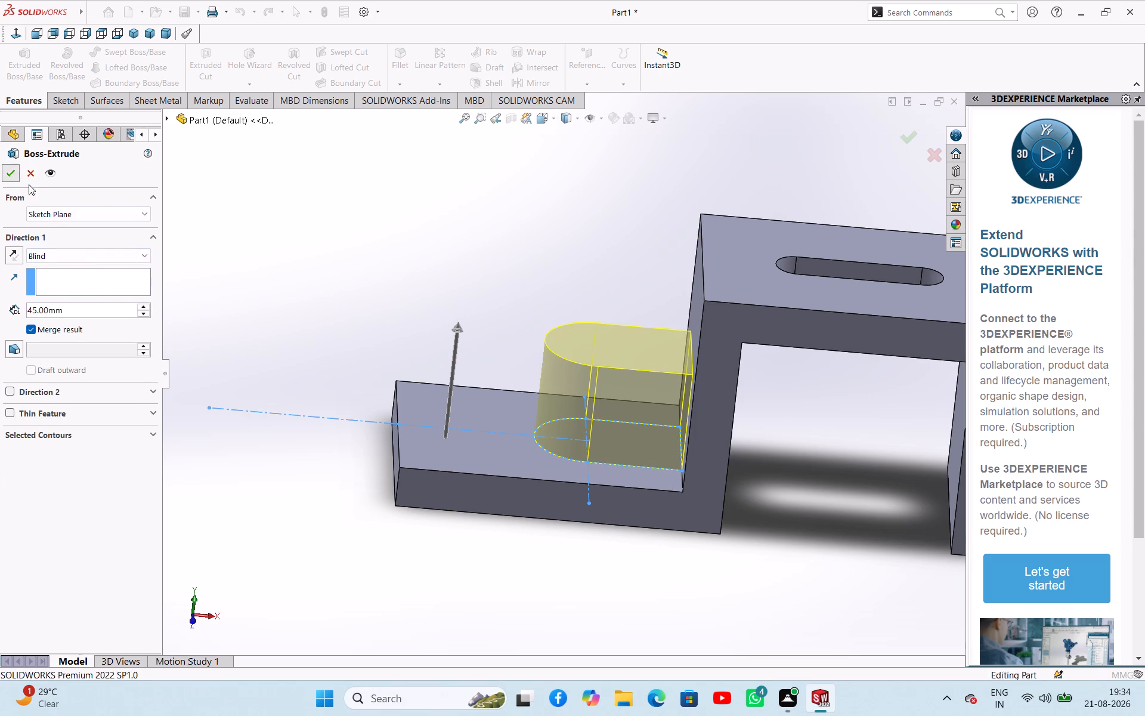
click(266, 223)
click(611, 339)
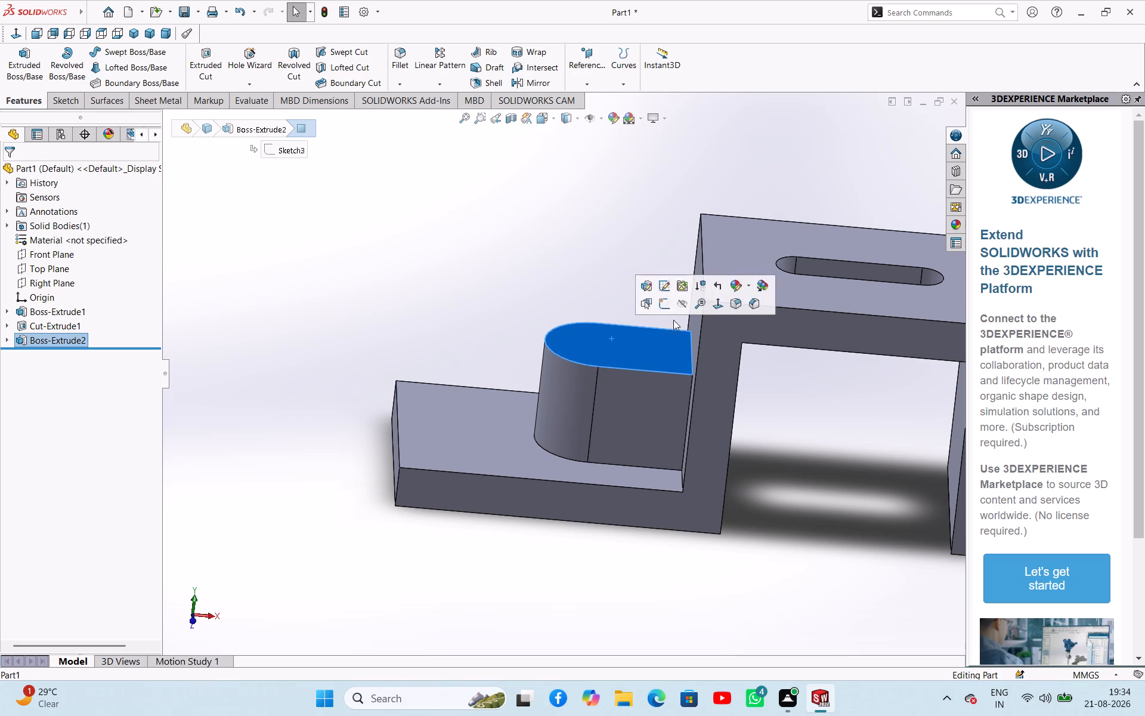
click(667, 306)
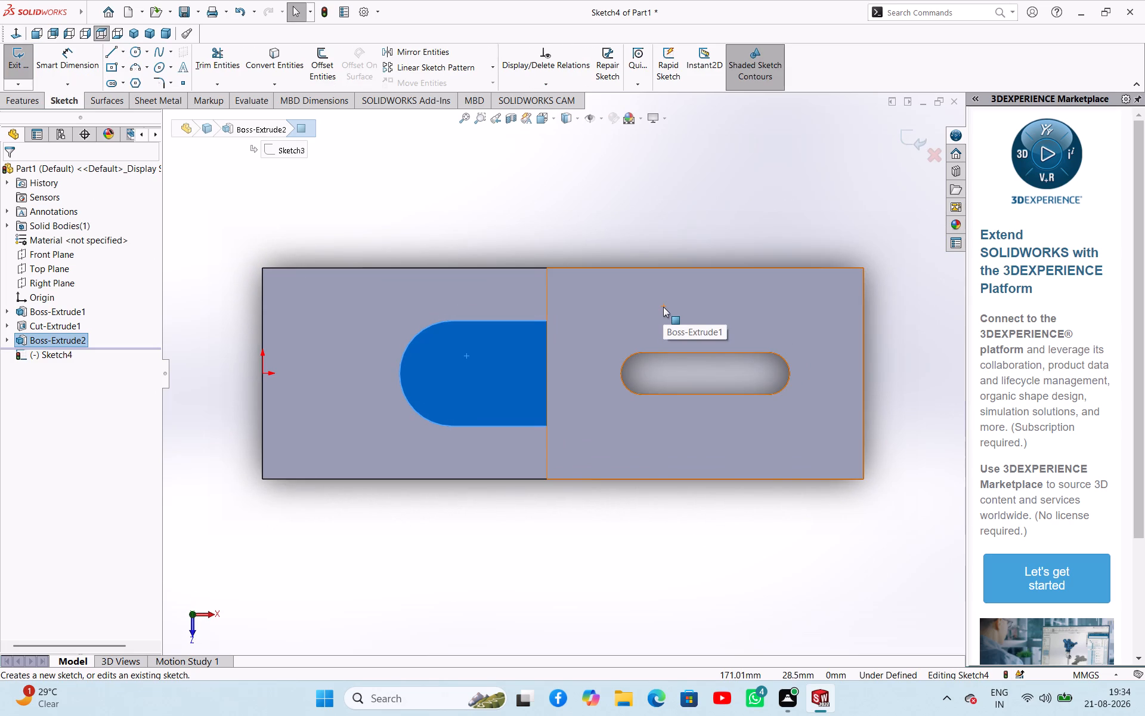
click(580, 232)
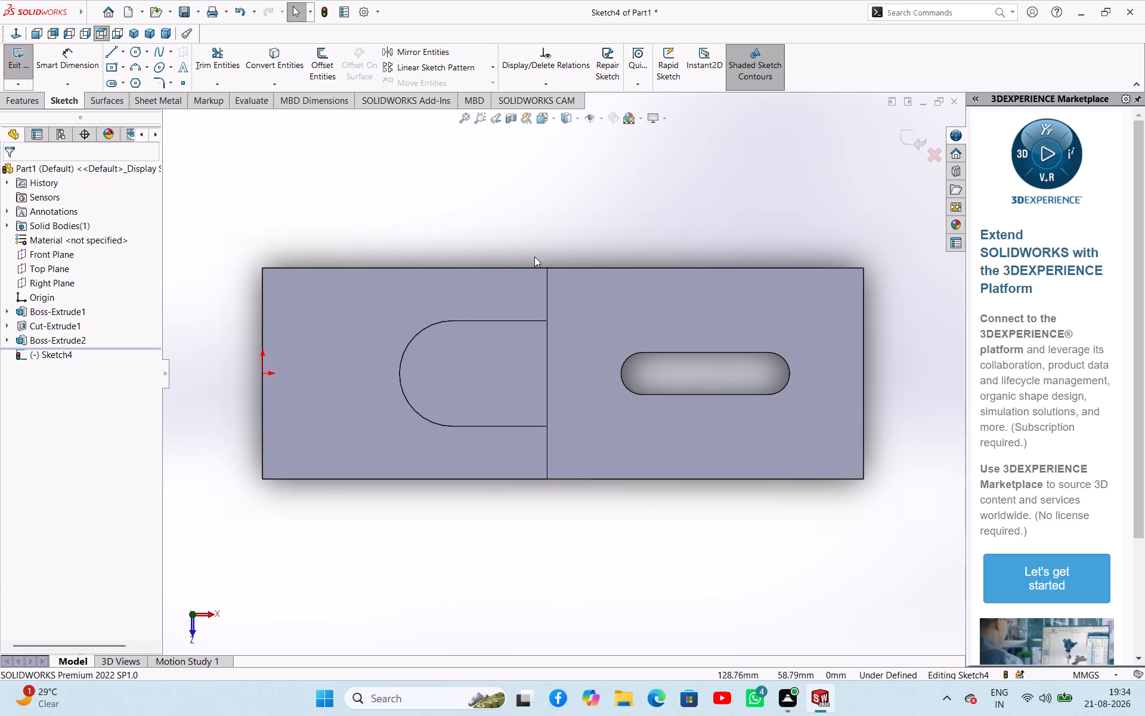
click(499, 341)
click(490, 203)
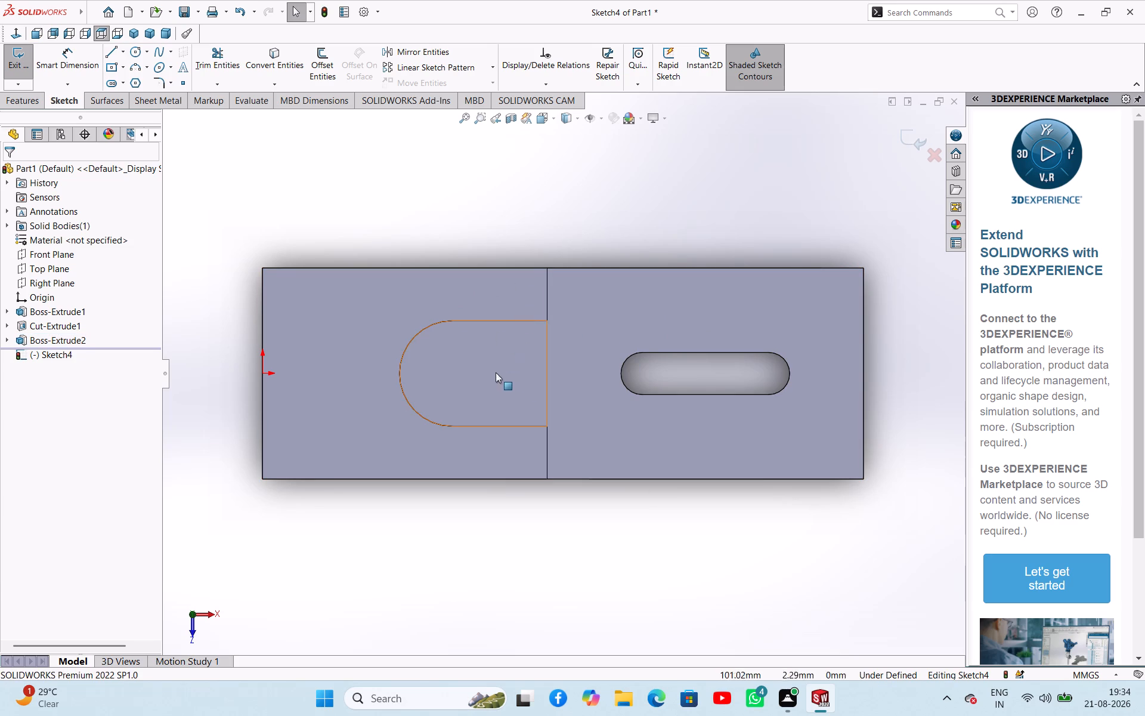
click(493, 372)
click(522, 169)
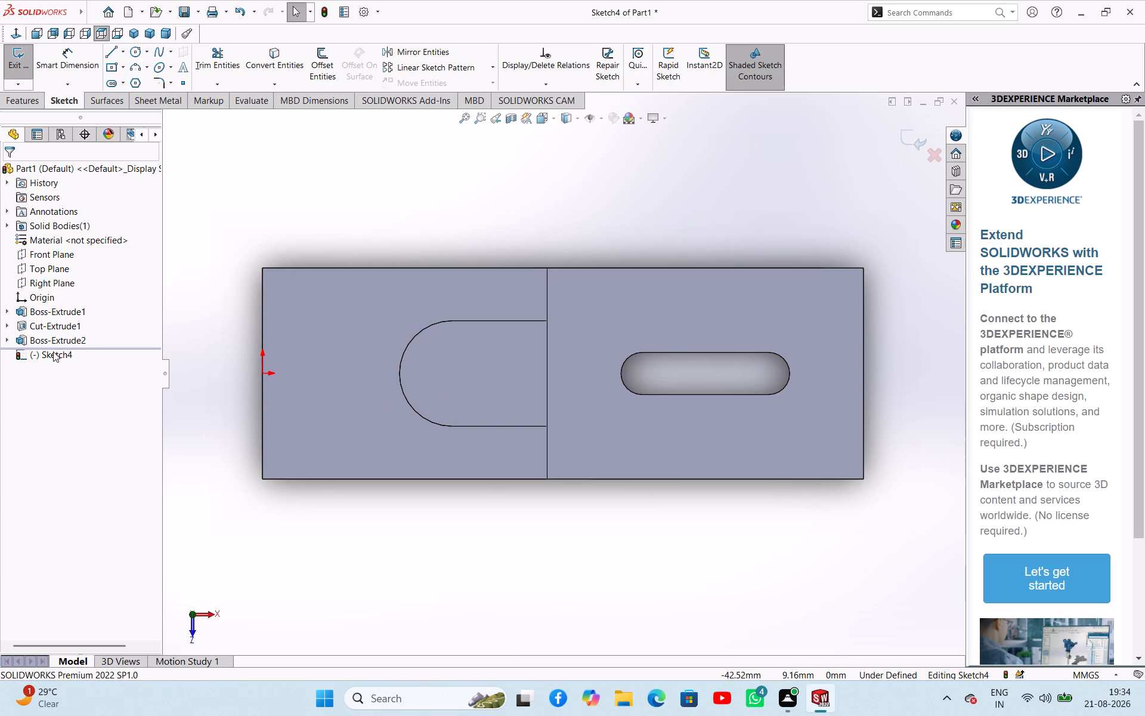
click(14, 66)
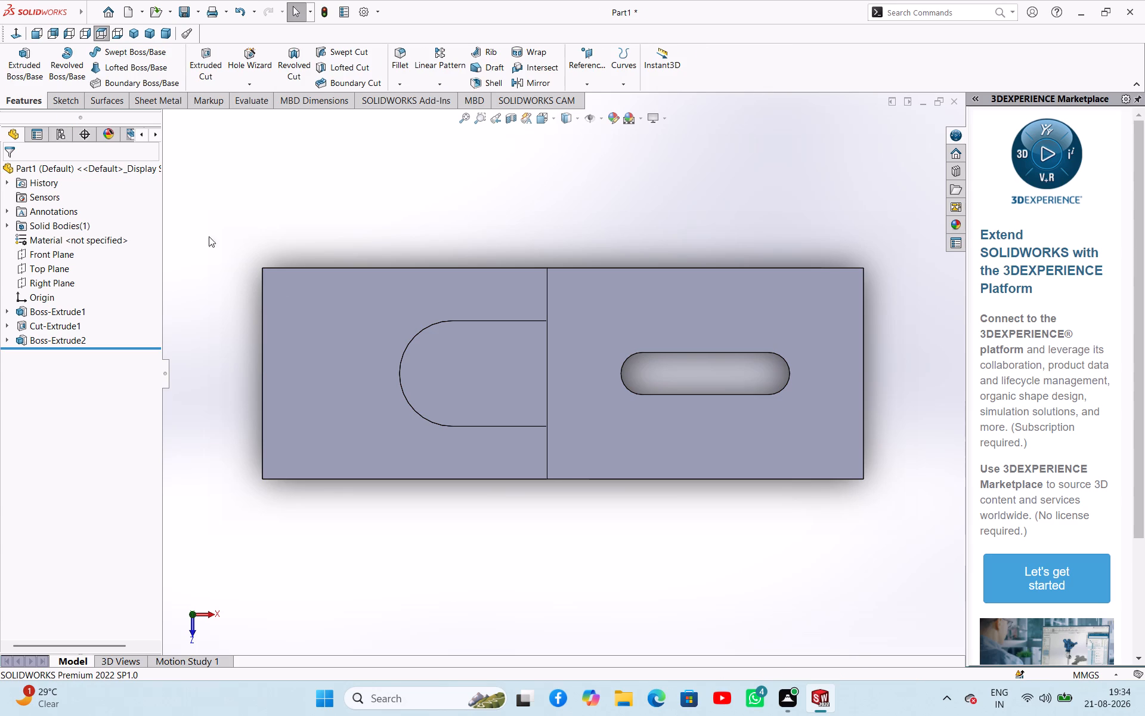
On the round-ended boss's top face, sketch a circle about 21 mm in diameter centred on the rounded end's arc.
click(475, 366)
click(533, 334)
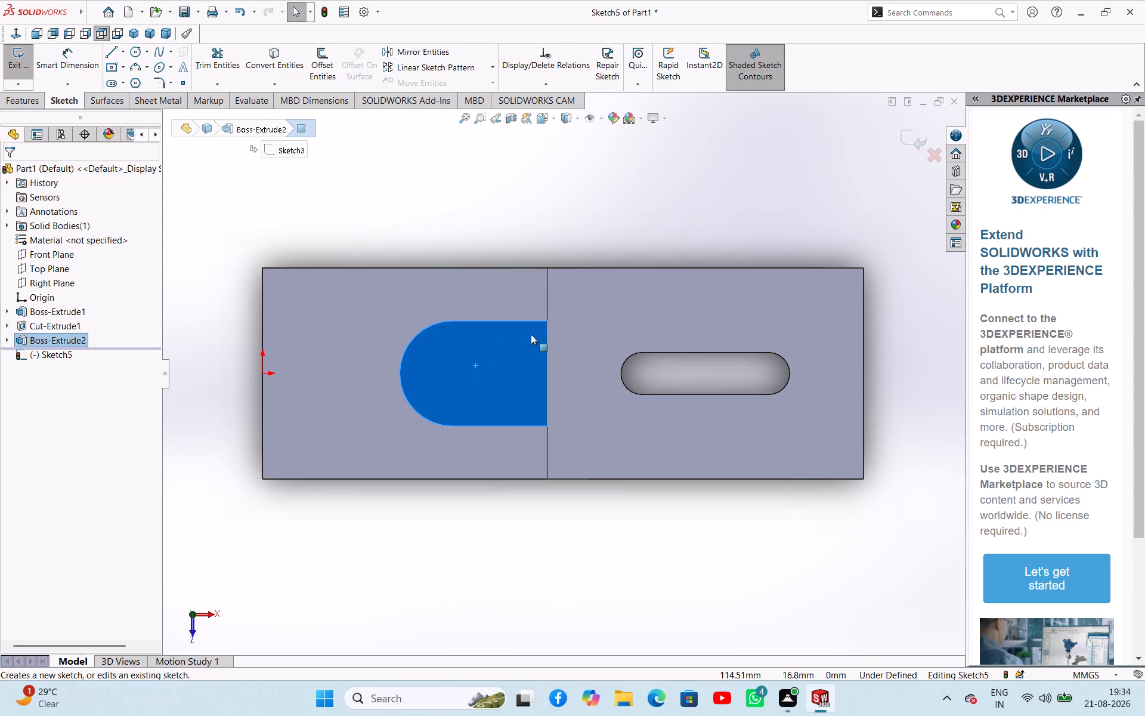
click(351, 183)
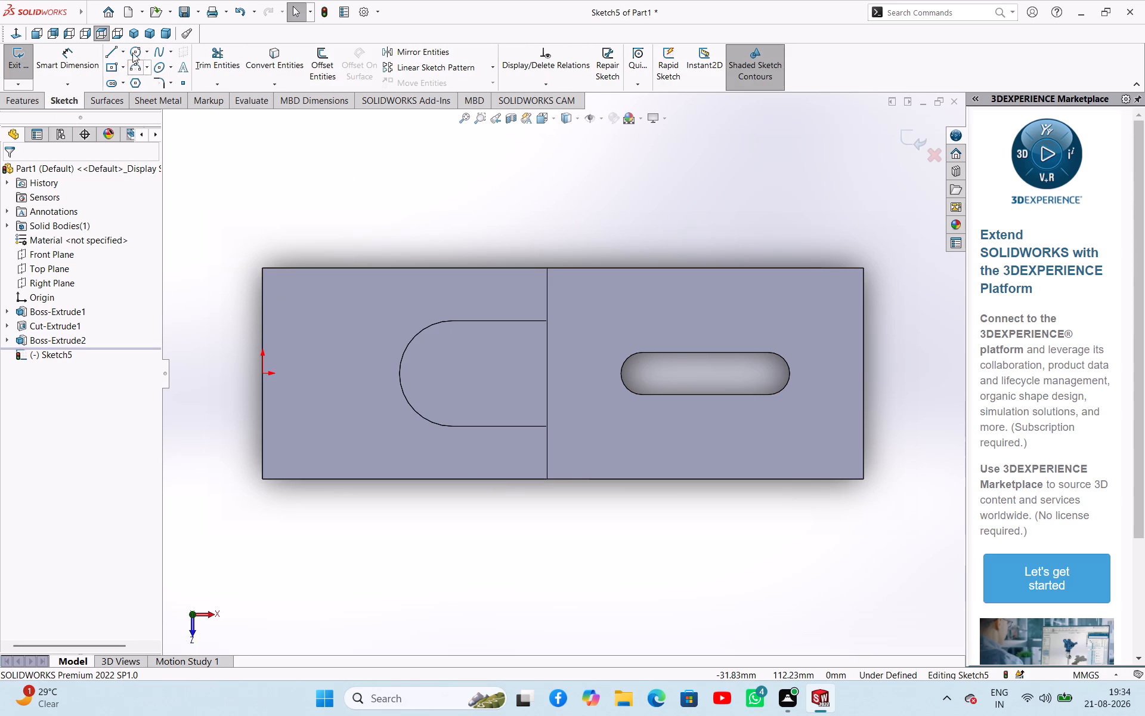
click(128, 52)
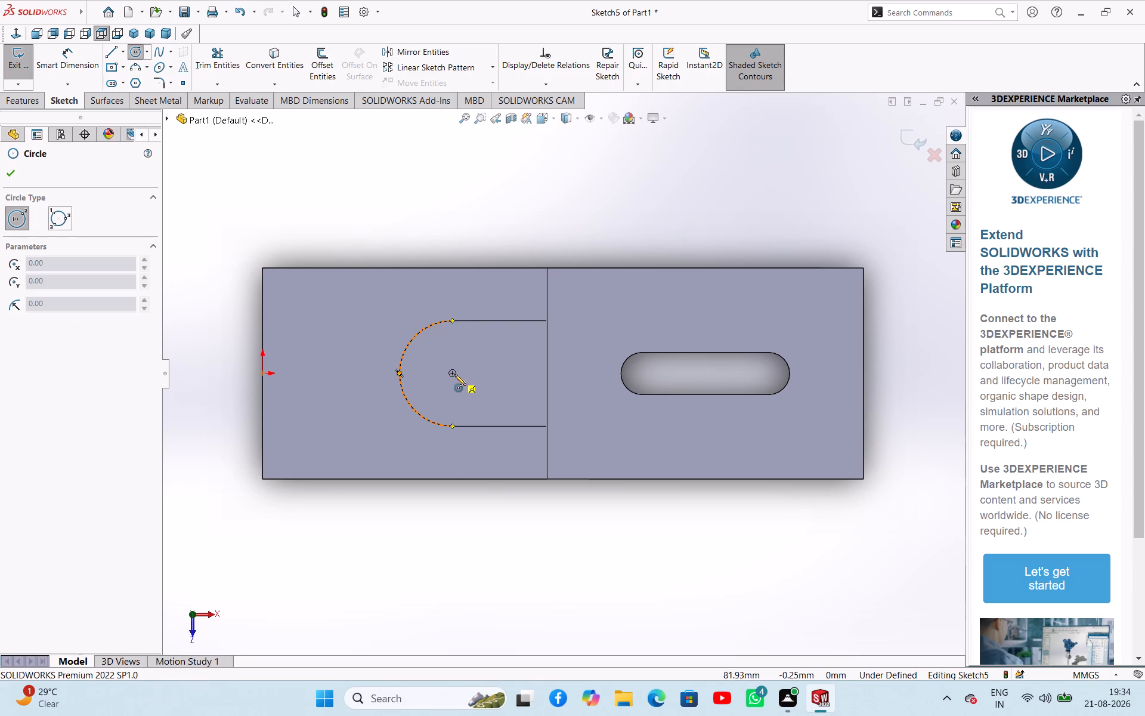
click(454, 374)
click(470, 391)
right_click(509, 234)
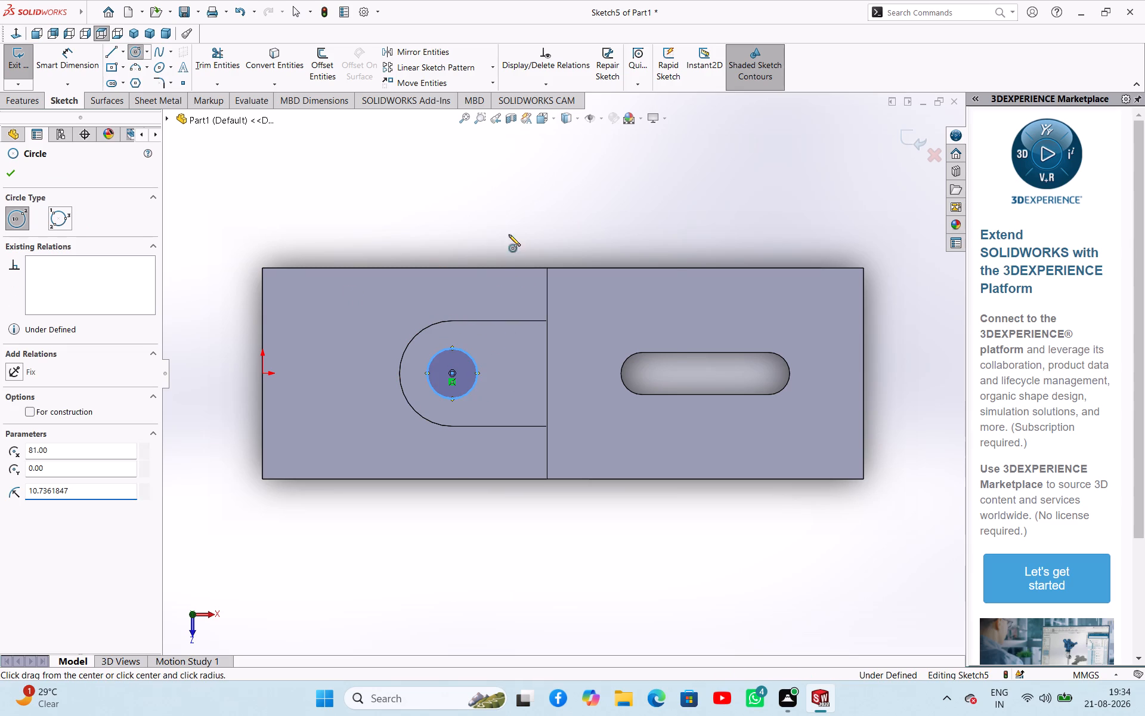
click(535, 249)
Dimension the circle on the boss's top face with a diameter of 18 mm.
right_drag(524, 237, 522, 171)
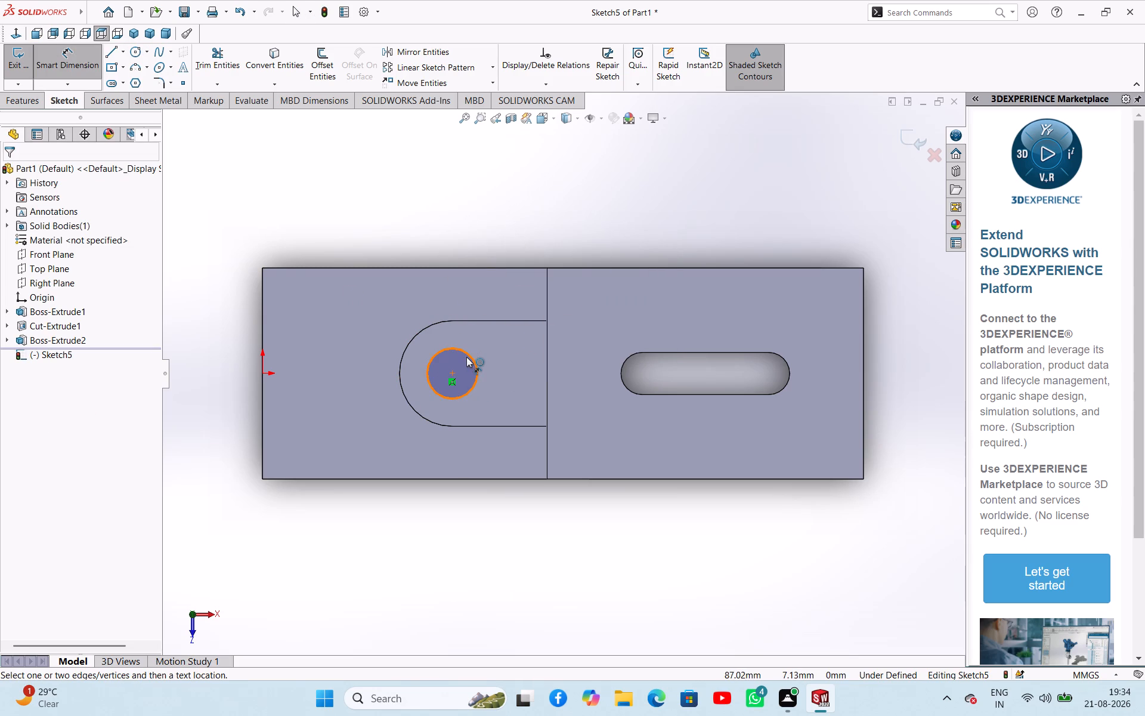
click(469, 357)
click(522, 224)
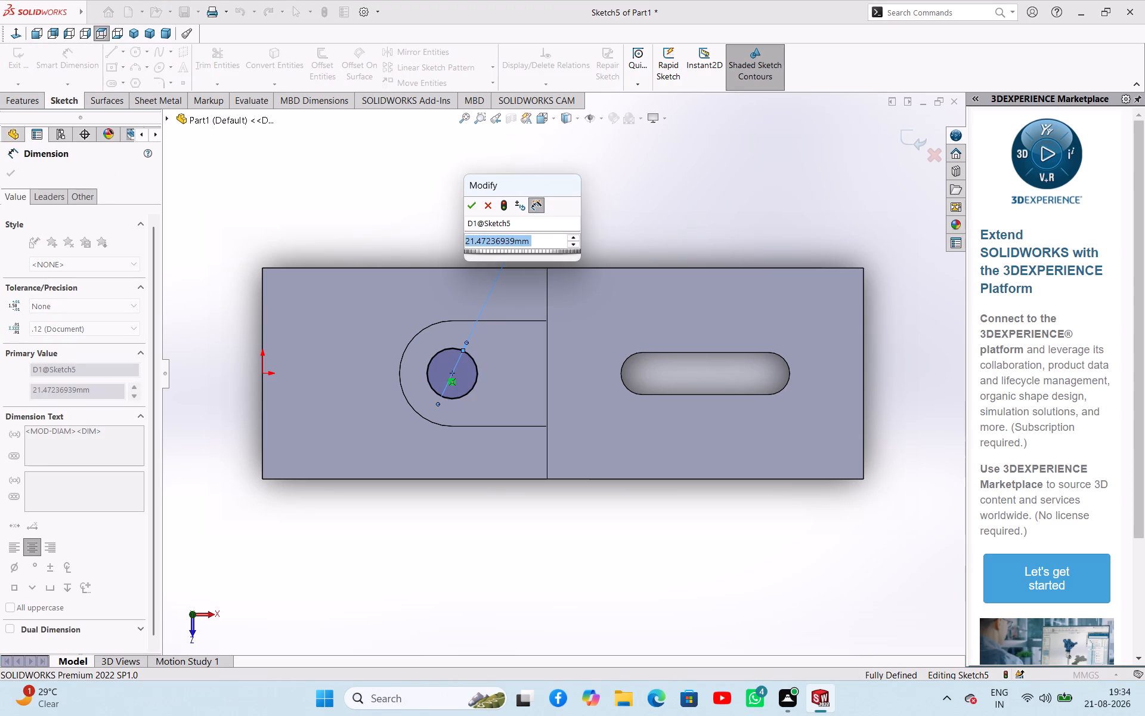
text(18)
key(Return)
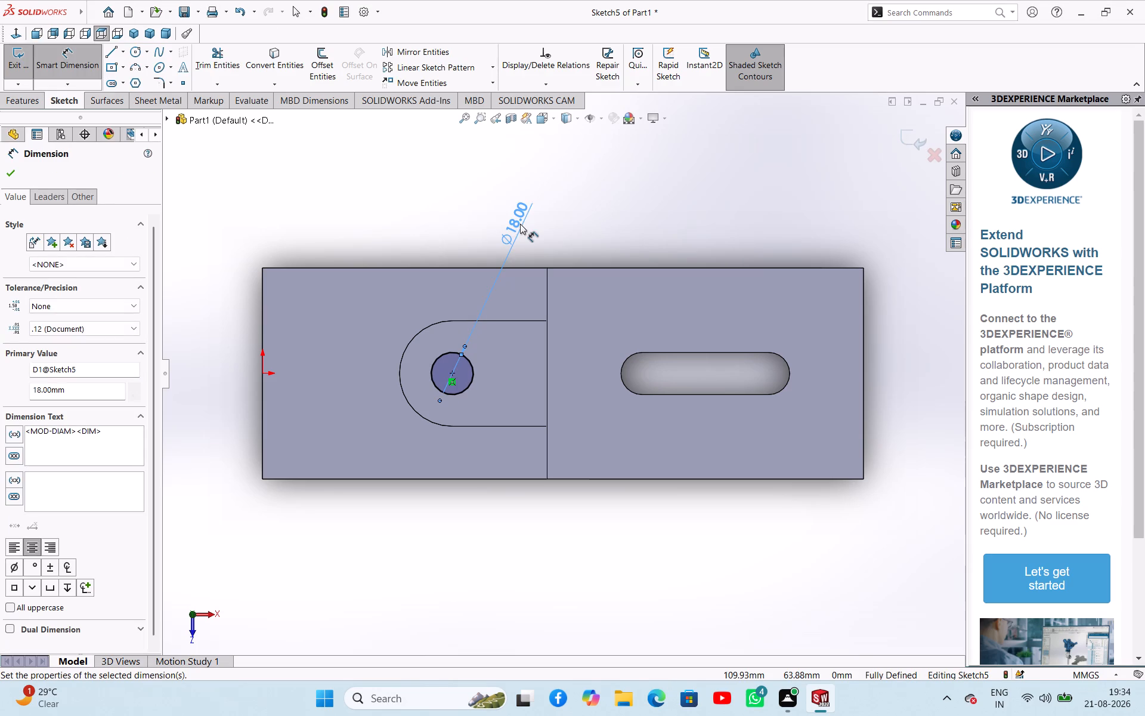
click(10, 169)
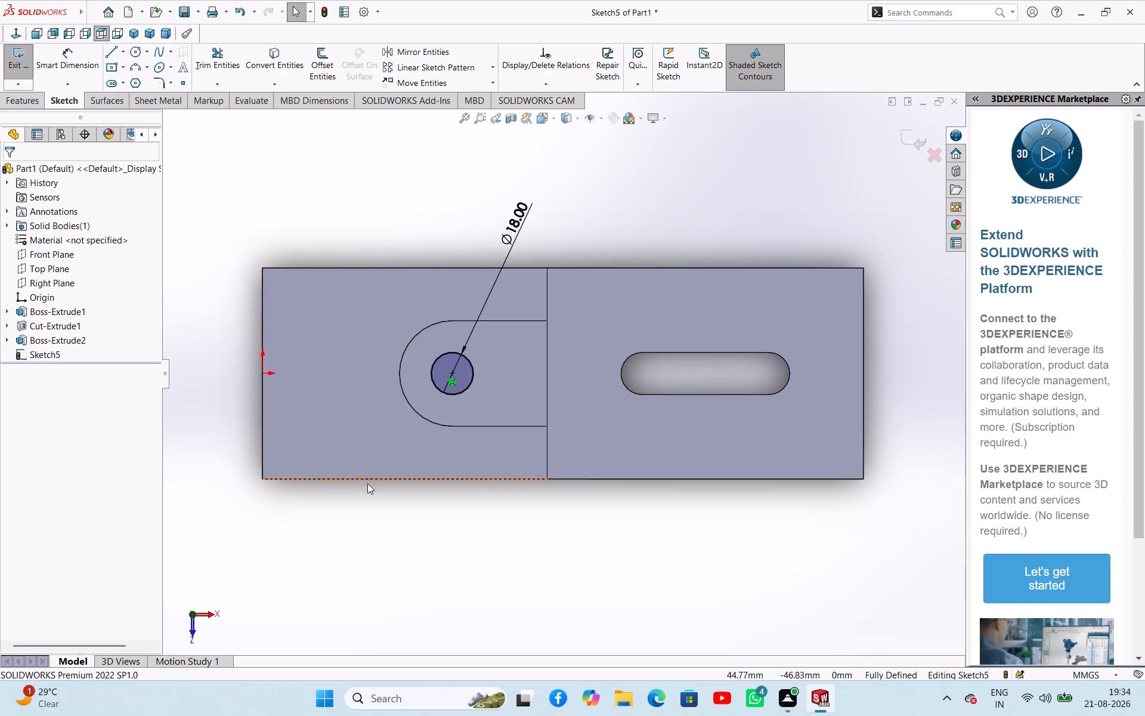
Cut the 18 mm circle down through the boss and lower plate with a 72 mm Blind Extruded Cut.
middle_drag(367, 483, 358, 356)
click(26, 67)
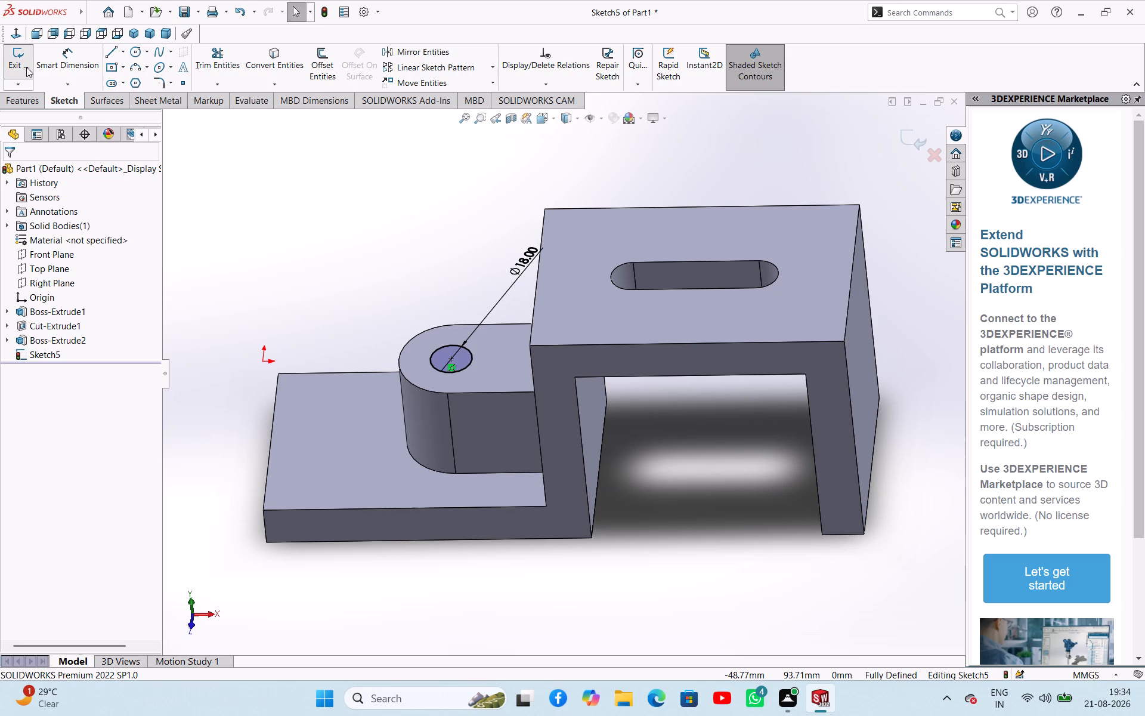
click(465, 347)
click(196, 66)
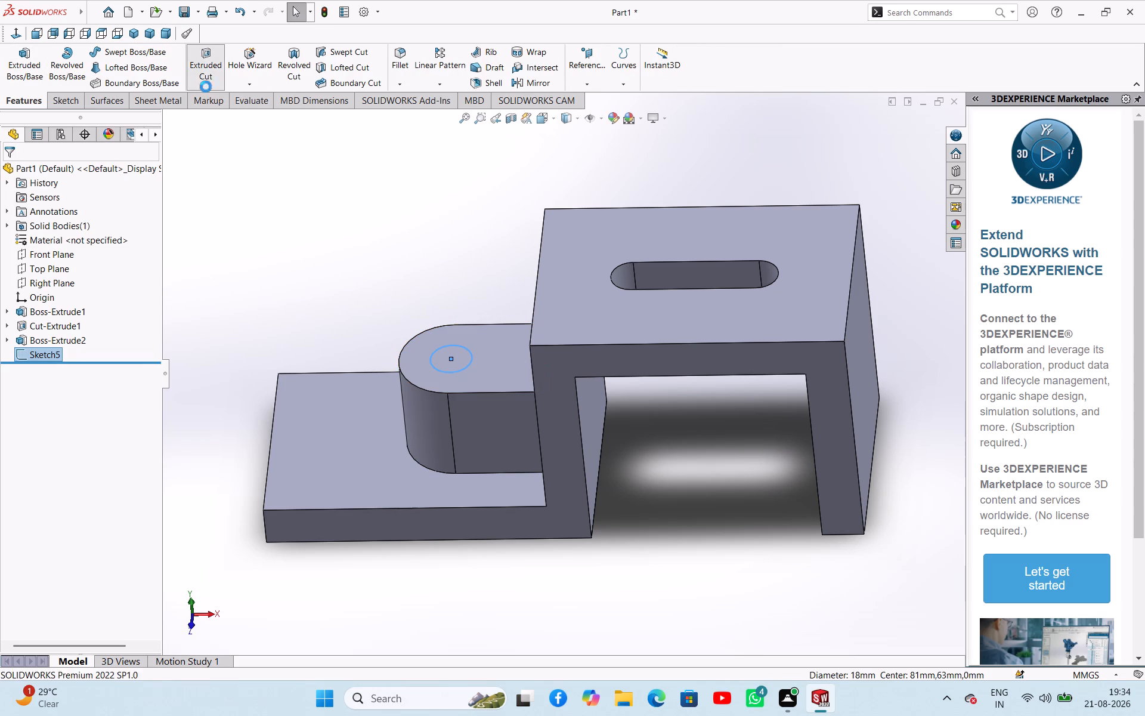
middle_drag(335, 243, 332, 129)
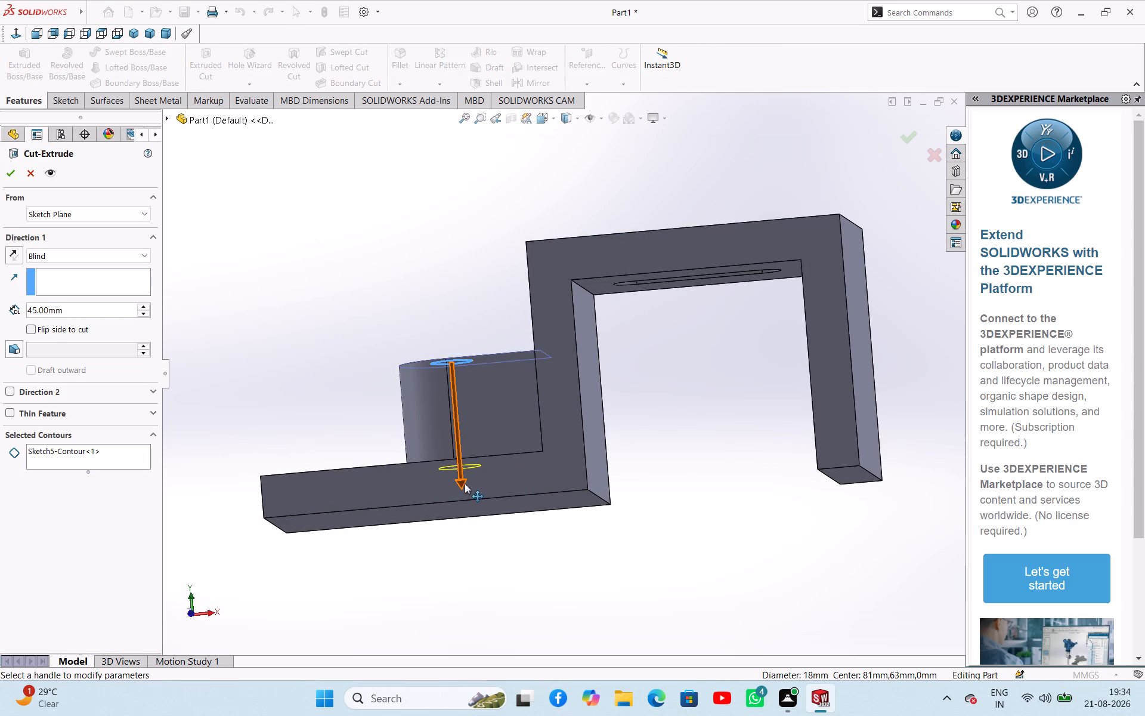
drag(464, 483, 464, 531)
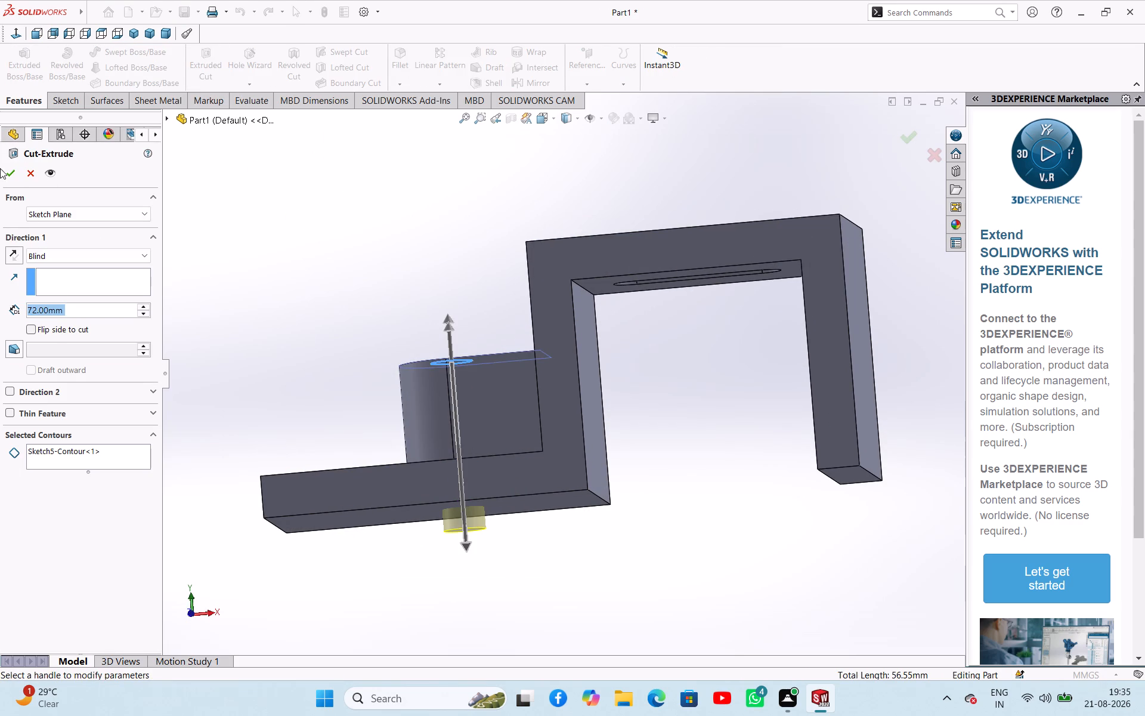
click(8, 177)
click(281, 242)
middle_drag(342, 243, 351, 372)
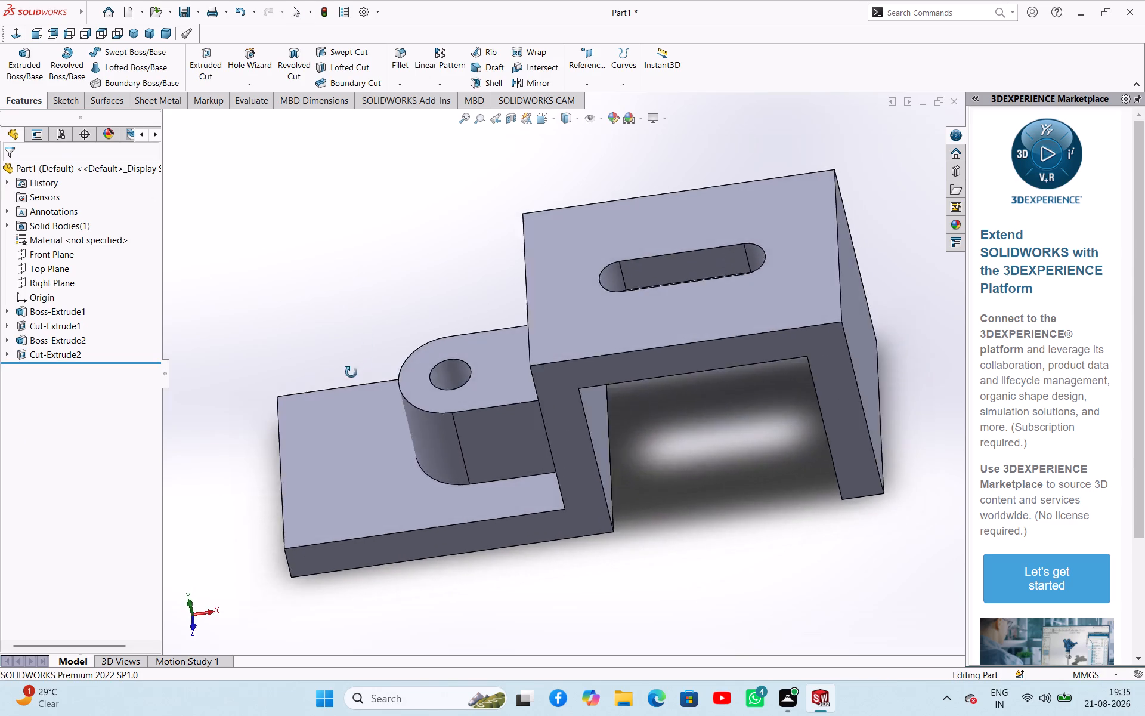
Fillet the two vertical corner edges at the free end of the lower plate with a 22.5 mm radius.
middle_drag(351, 372, 411, 236)
click(398, 61)
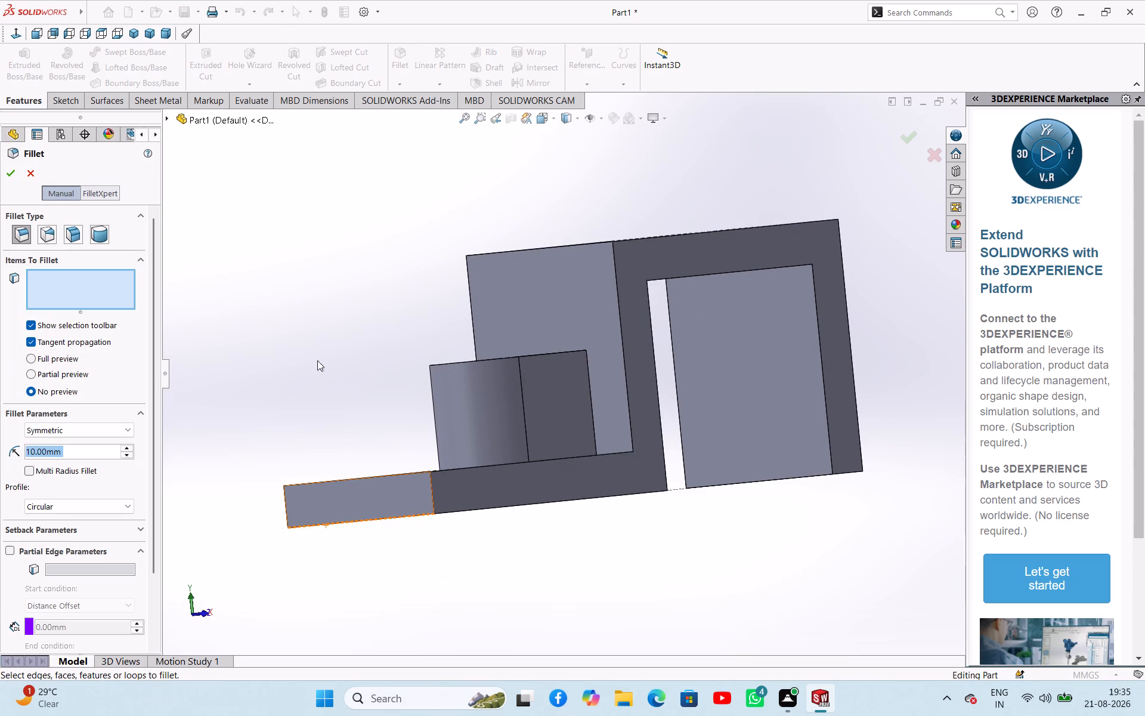
middle_drag(317, 316, 348, 367)
click(538, 581)
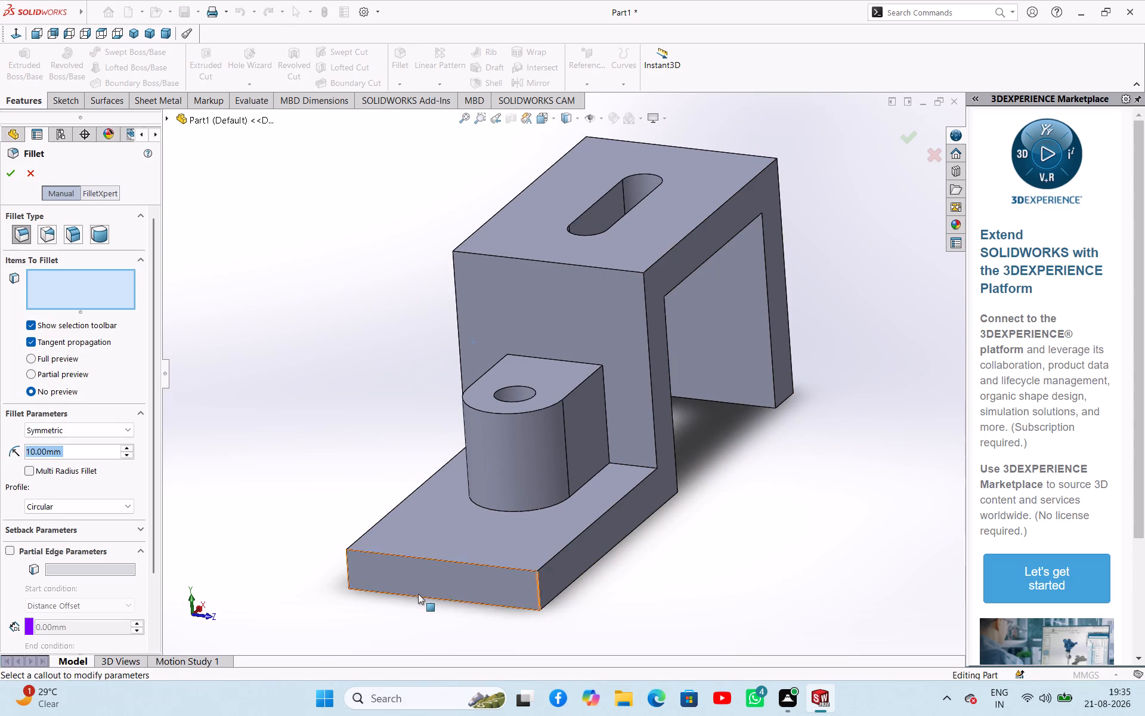
middle_drag(363, 443, 431, 452)
click(530, 576)
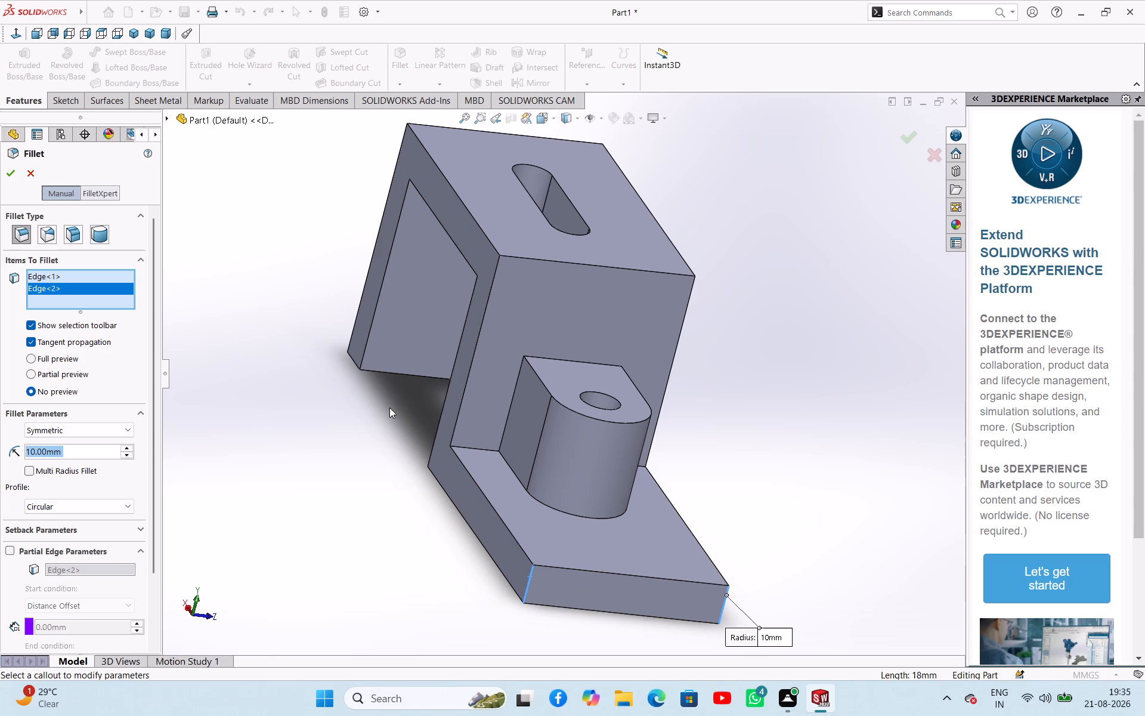
text(22.5)
key(Return)
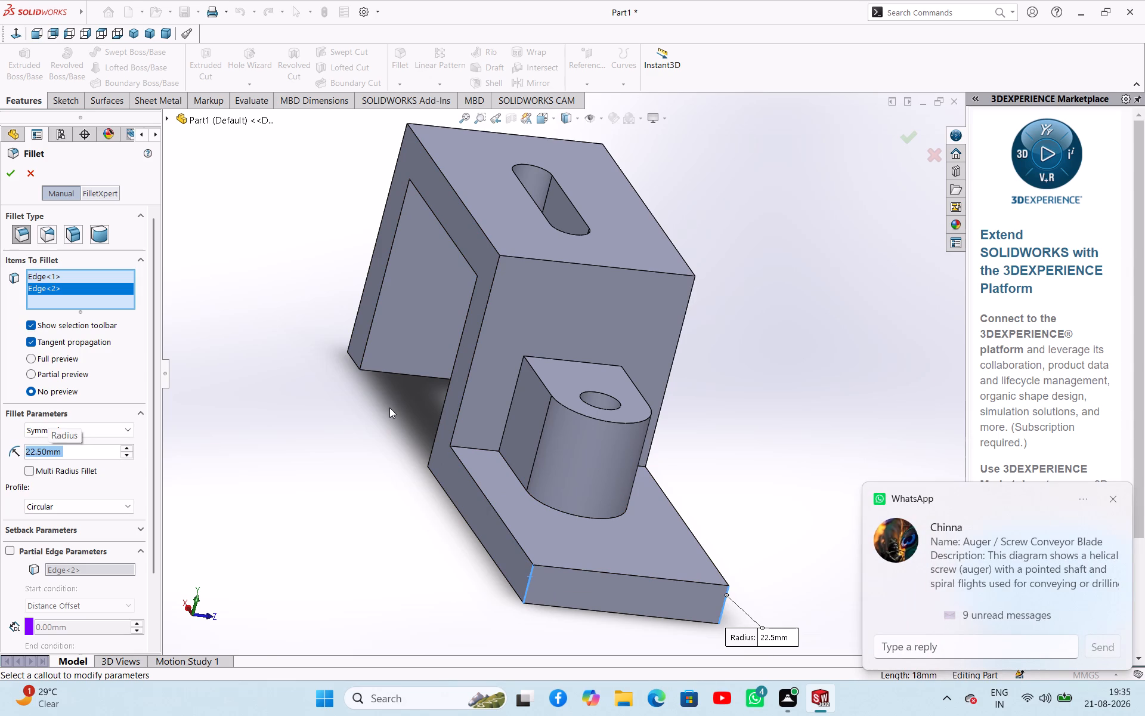
click(11, 174)
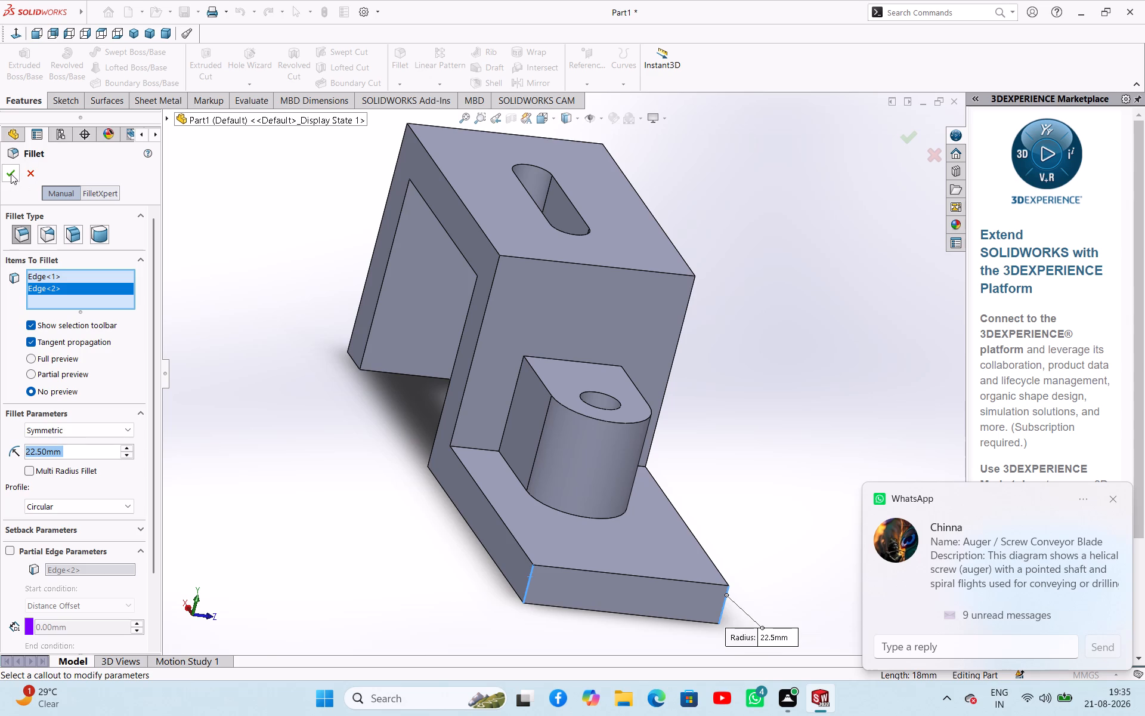
click(322, 423)
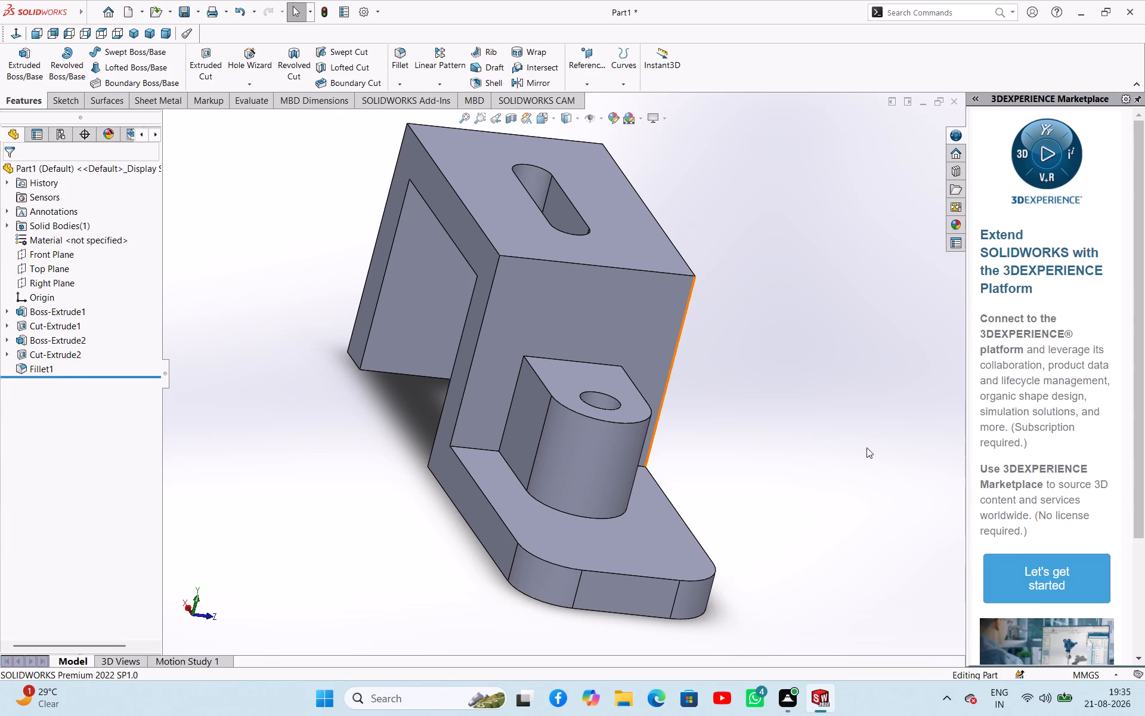
On the lower plate's top face, sketch a circle about 15.6 mm in diameter centred on the back rounded corner's arc.
middle_drag(878, 446, 781, 531)
click(460, 592)
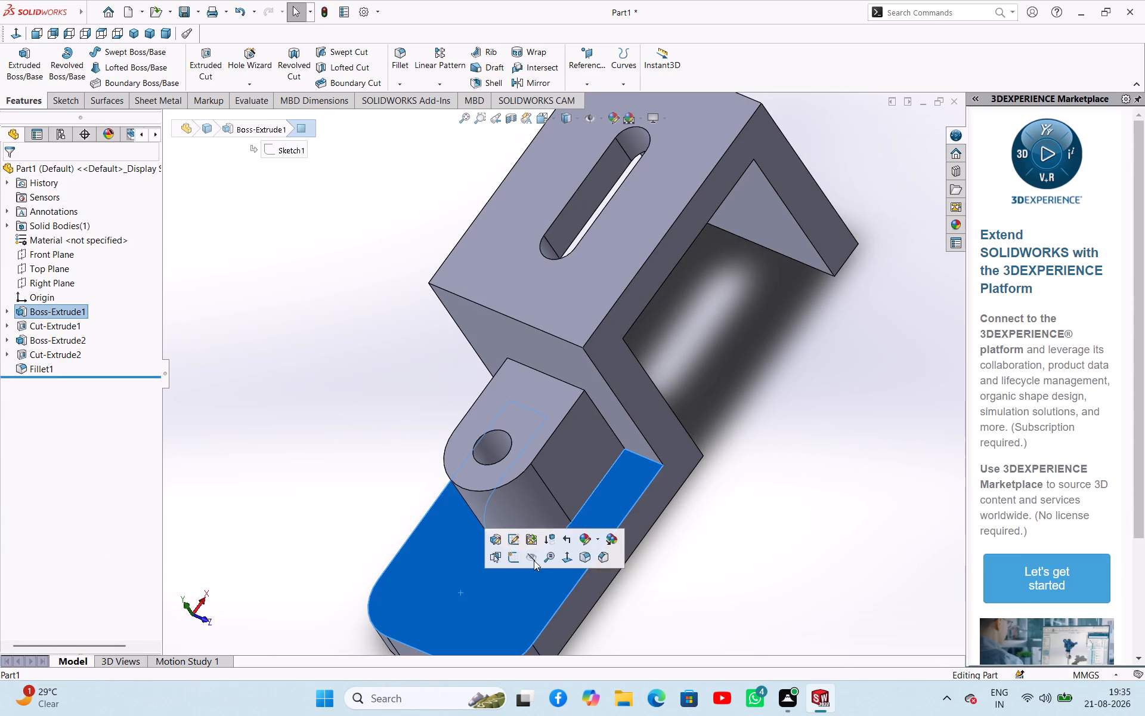
click(512, 554)
click(717, 553)
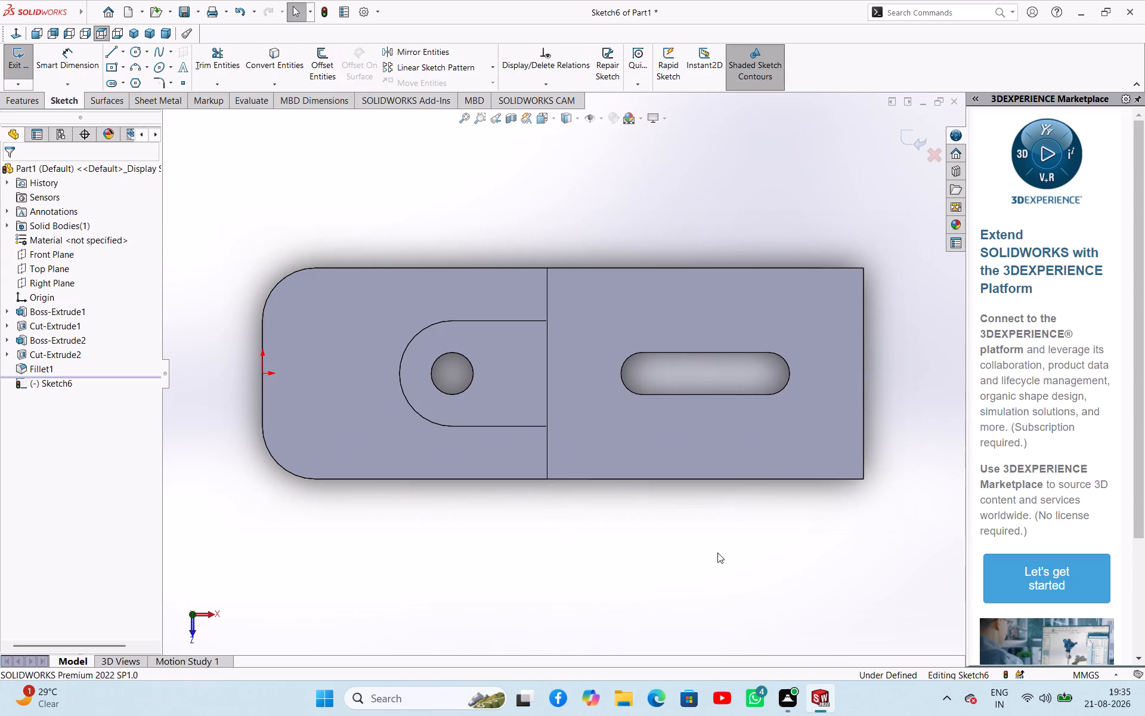
click(136, 51)
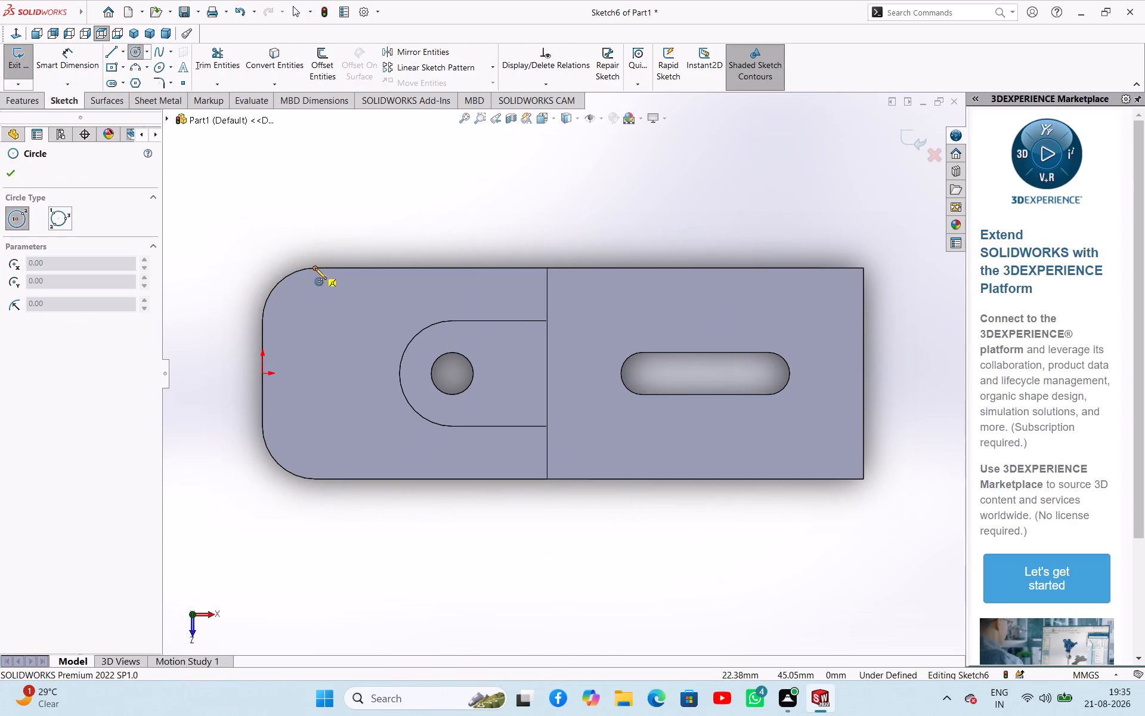
click(315, 322)
click(326, 335)
right_click(336, 224)
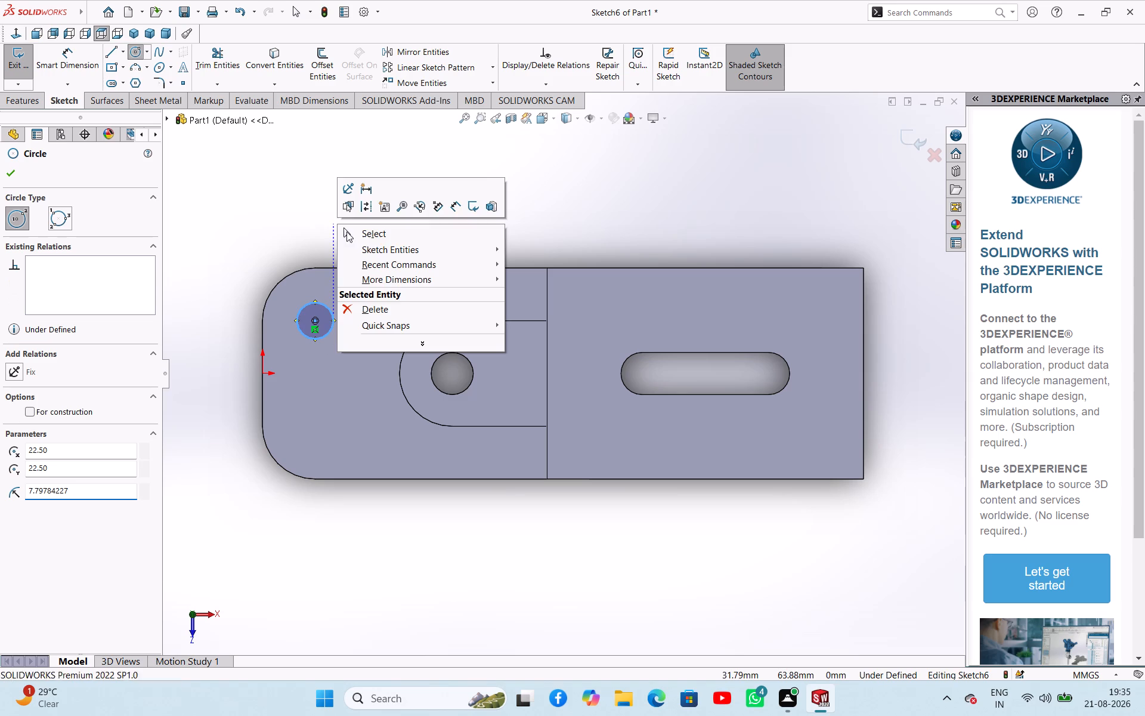
click(360, 236)
Dimension the circle at the plate's back rounded corner with a diameter of 18 mm.
right_drag(401, 244, 416, 195)
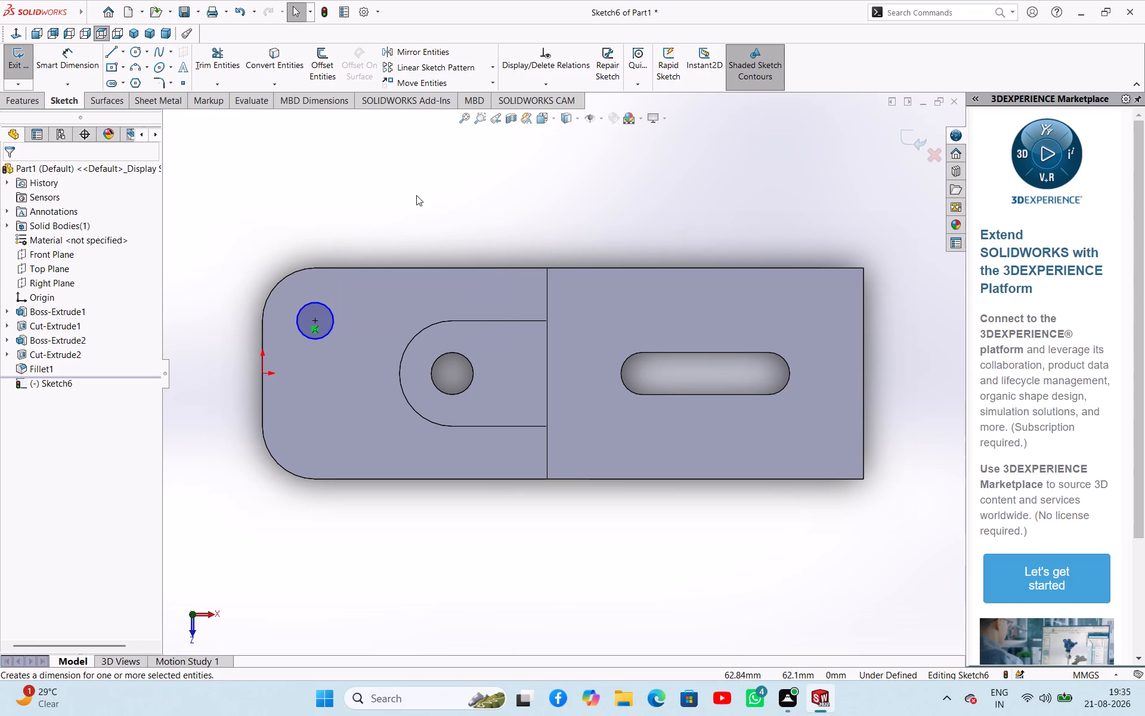
right_drag(416, 195, 416, 185)
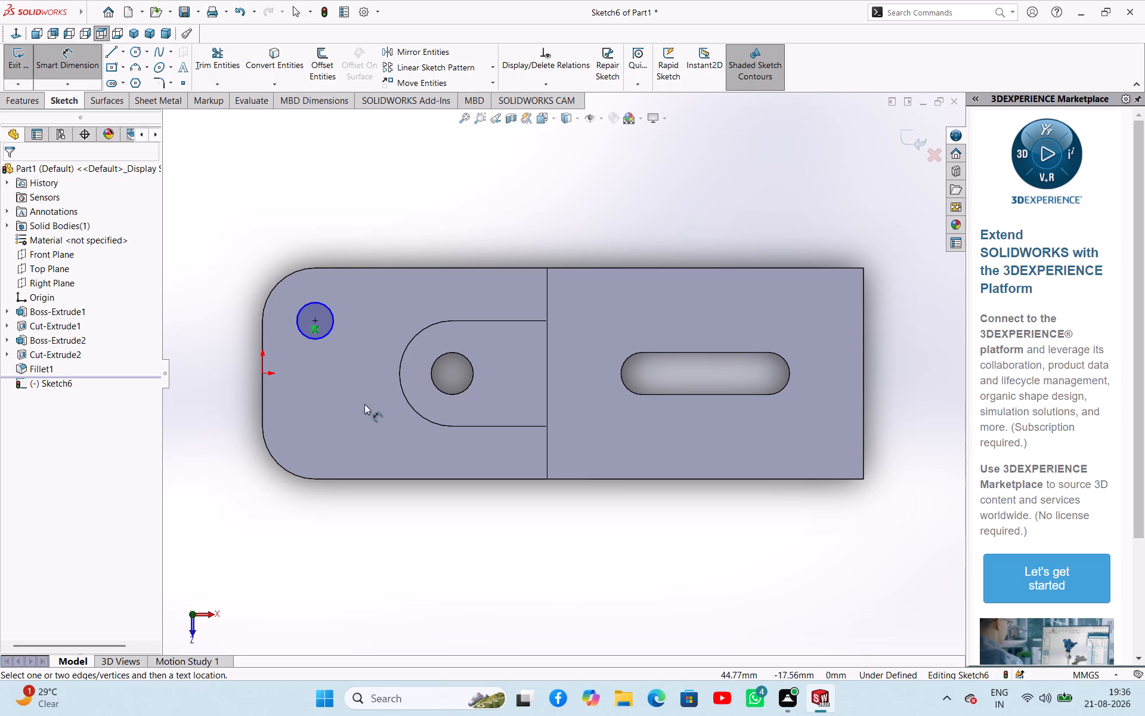
right_click(252, 203)
click(223, 254)
click(305, 303)
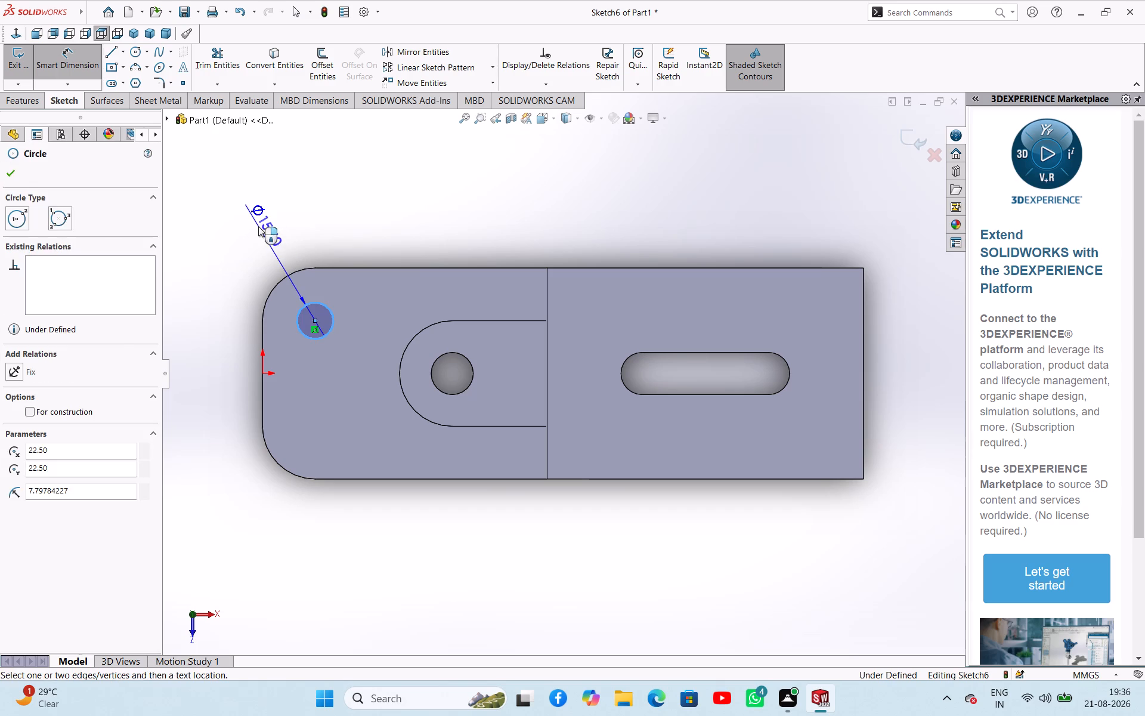
click(258, 226)
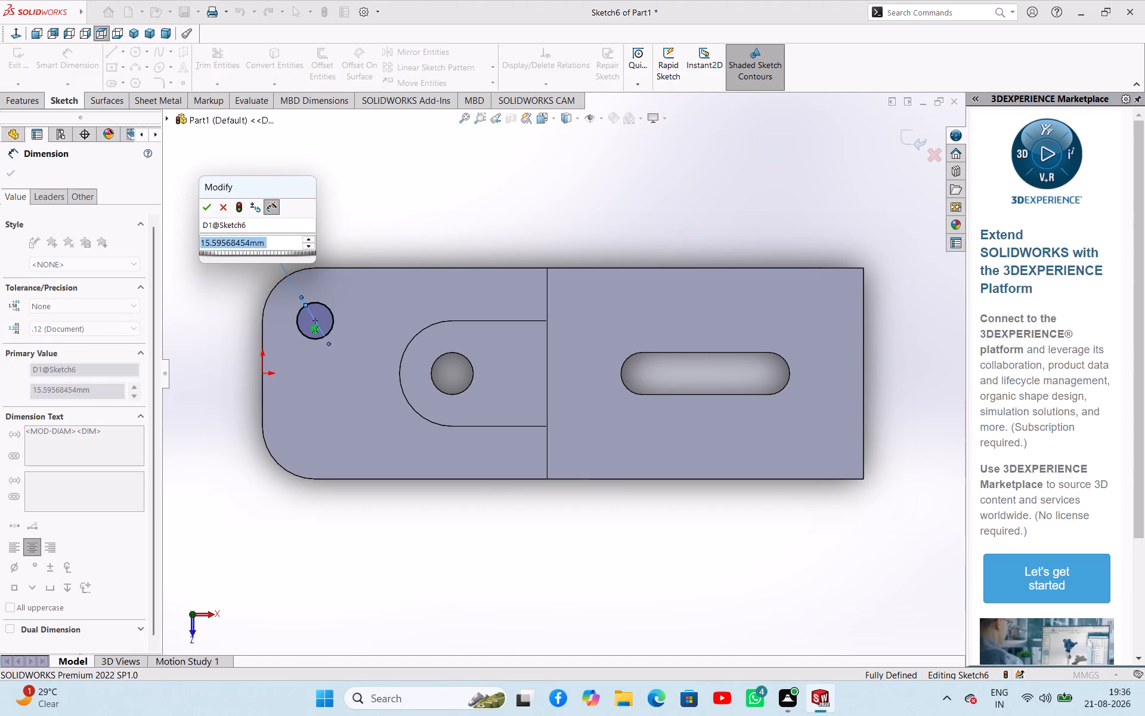
text(18)
key(Return)
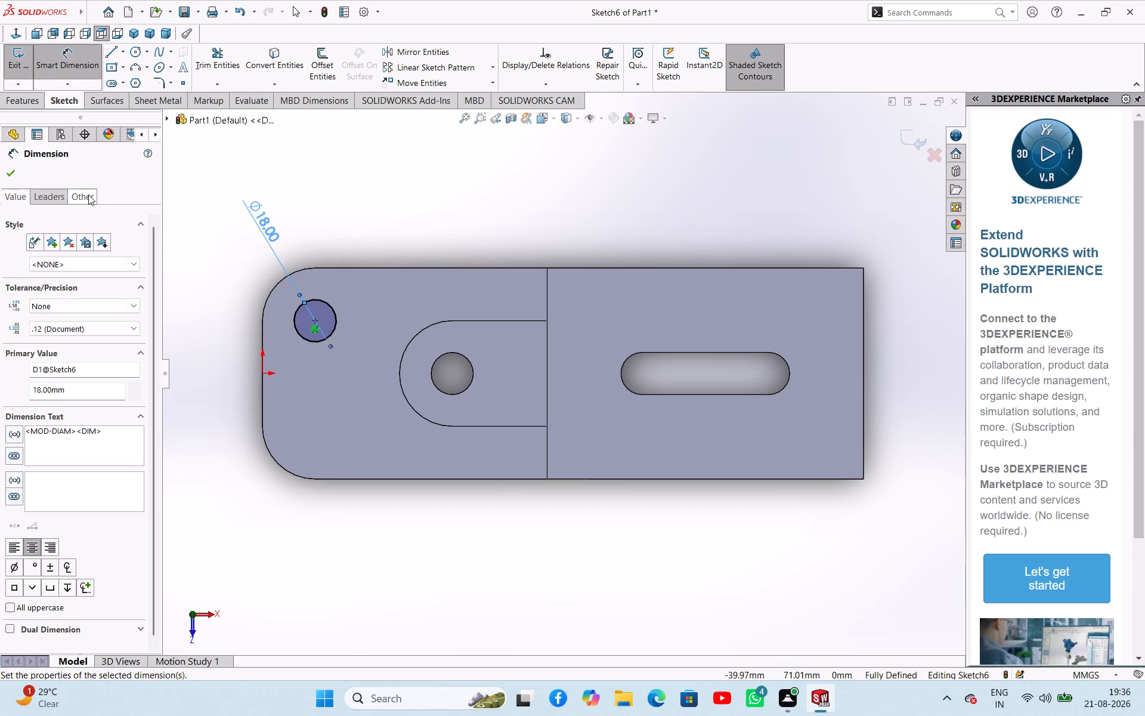
click(11, 175)
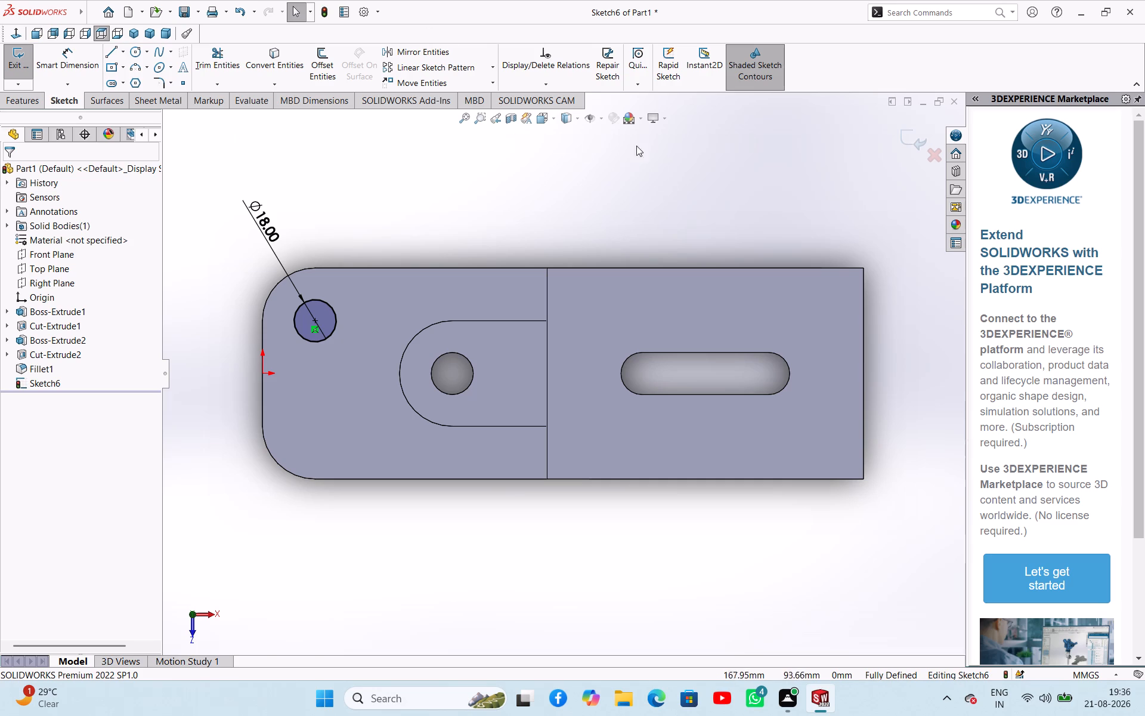
In the same sketch, draw a second circle about 20 mm in diameter centred on the front rounded corner's arc.
click(134, 57)
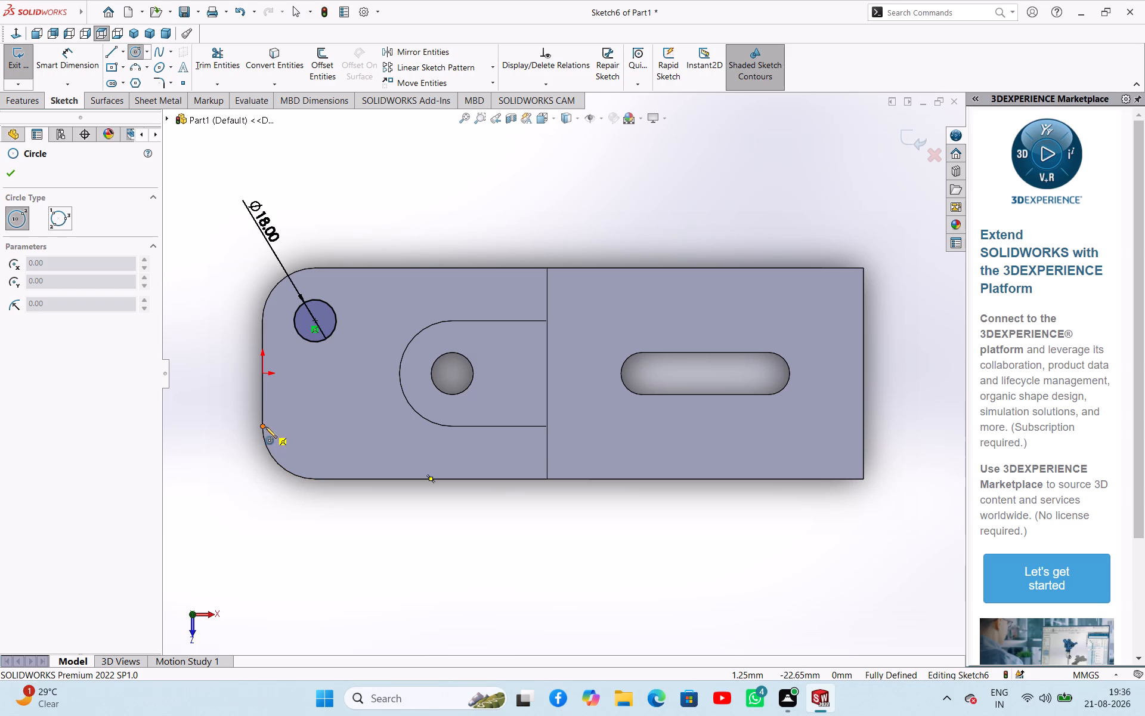
click(317, 426)
click(328, 446)
right_click(255, 468)
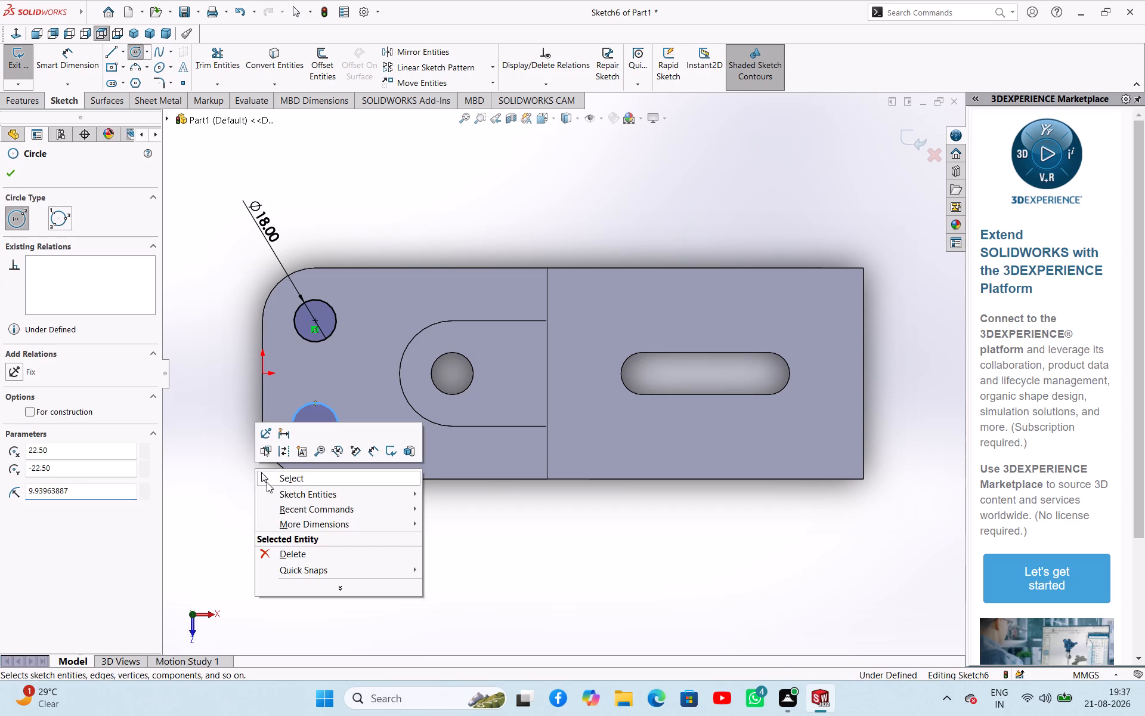
click(267, 482)
Dimension the circle at the front rounded corner with a diameter of 18 mm and exit the sketch.
right_drag(267, 482, 259, 437)
right_drag(233, 499, 215, 384)
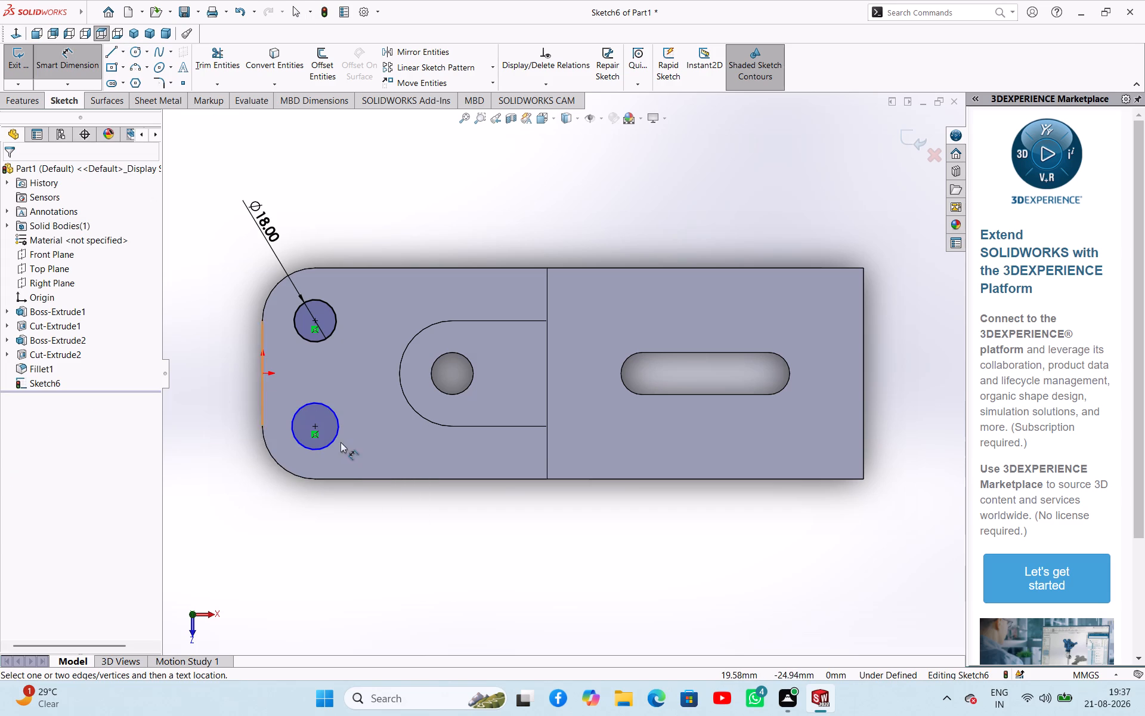
click(326, 450)
click(247, 479)
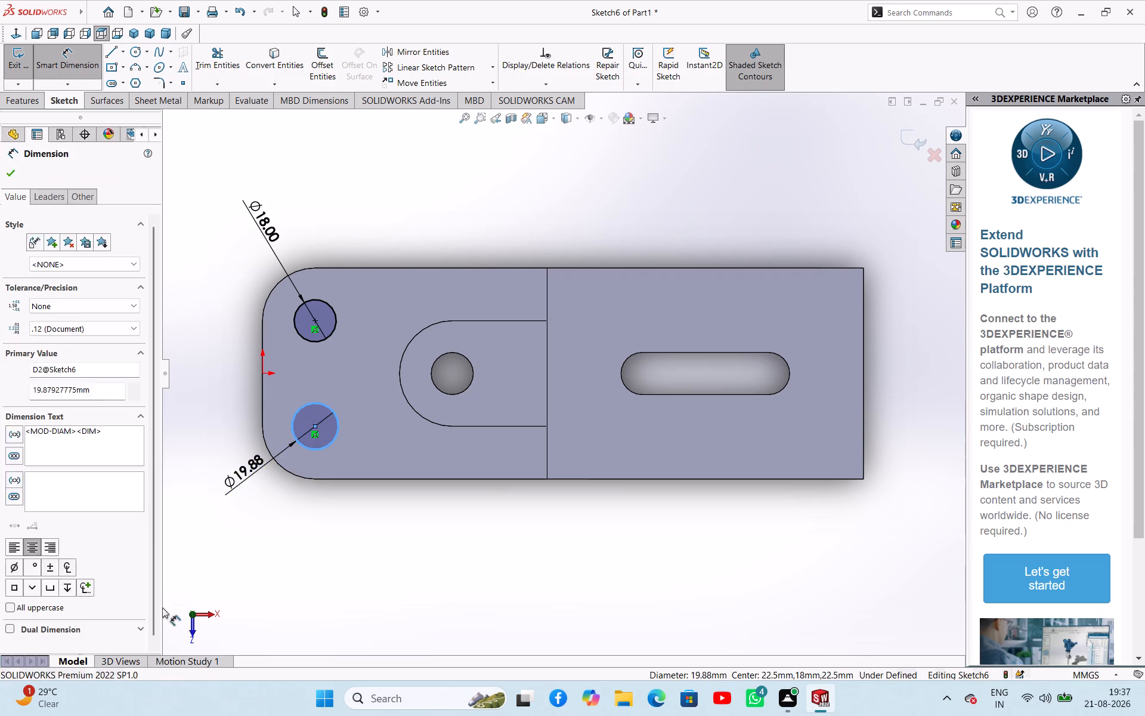
text(18)
key(Return)
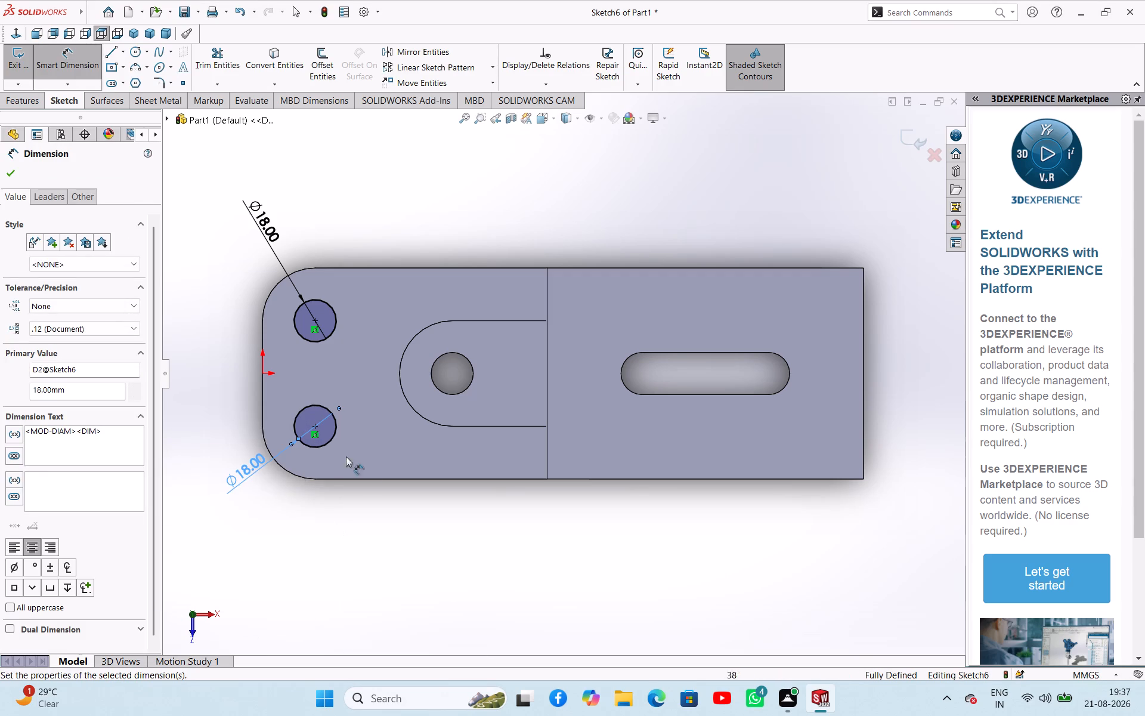
click(18, 175)
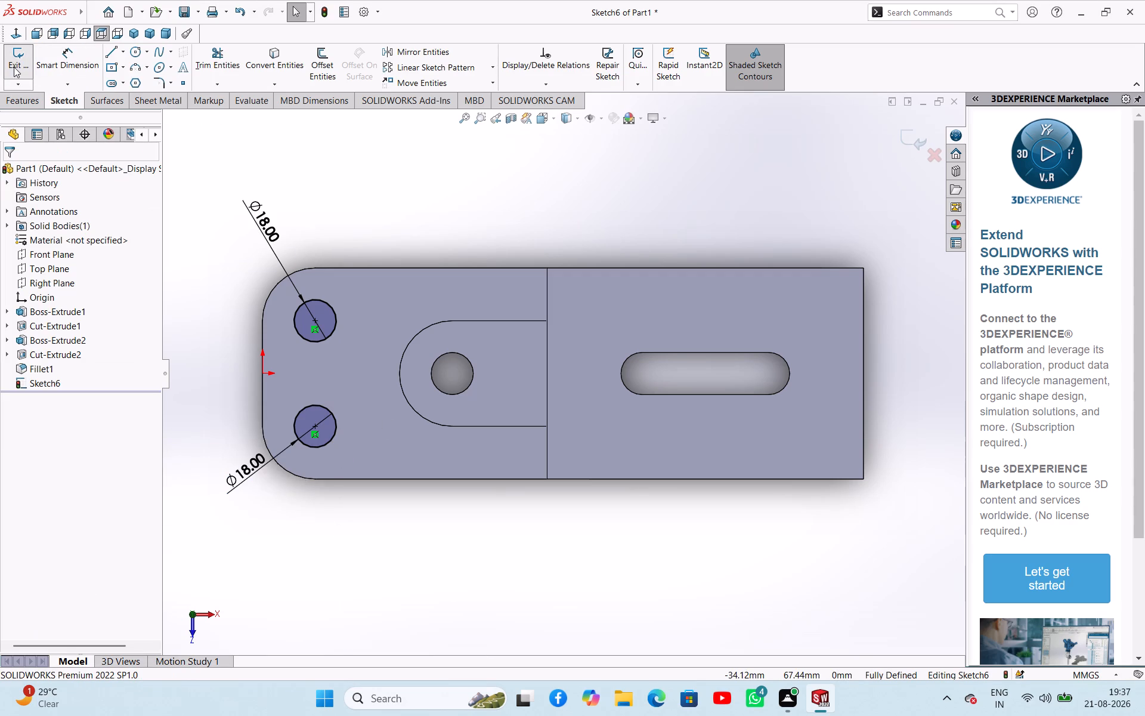
click(14, 66)
Cut both 18 mm corner circles down through the lower plate with a 72 mm Blind Extruded Cut.
middle_drag(530, 582, 530, 489)
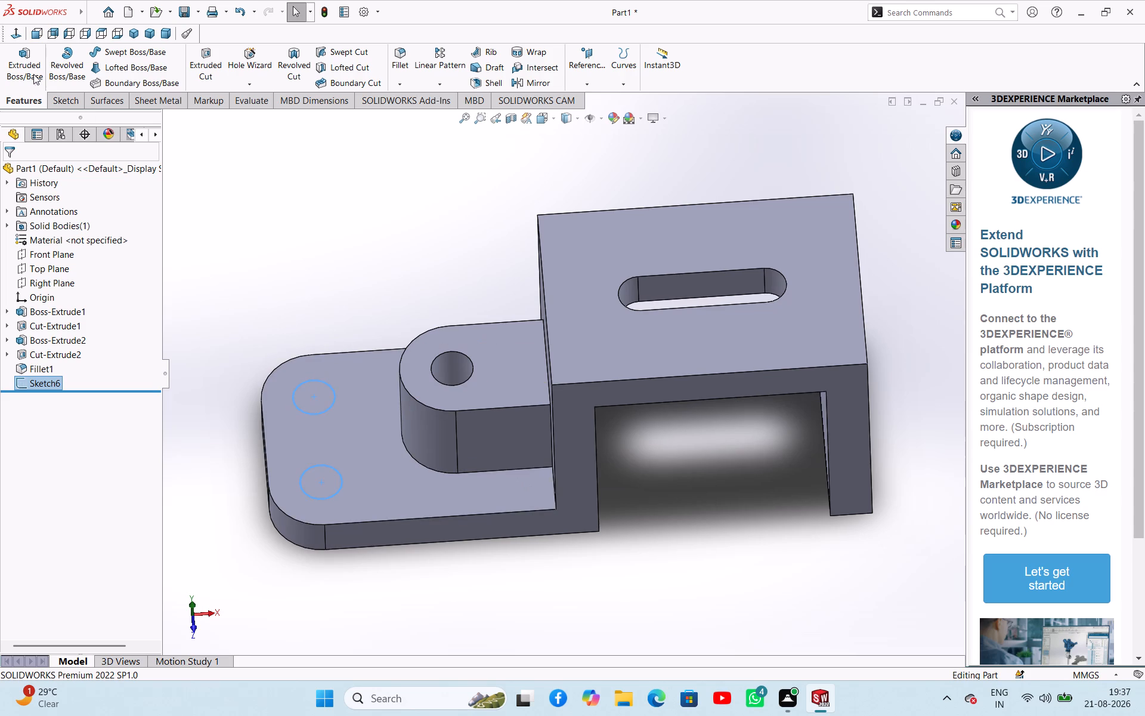
click(27, 73)
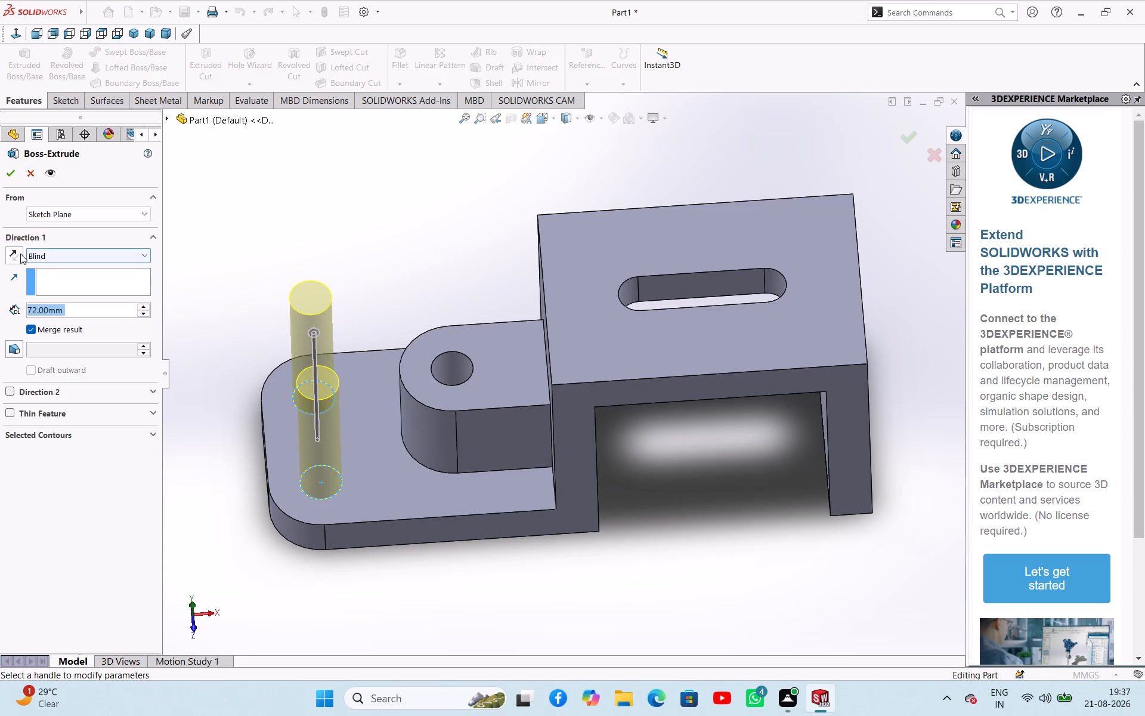
click(34, 174)
click(206, 59)
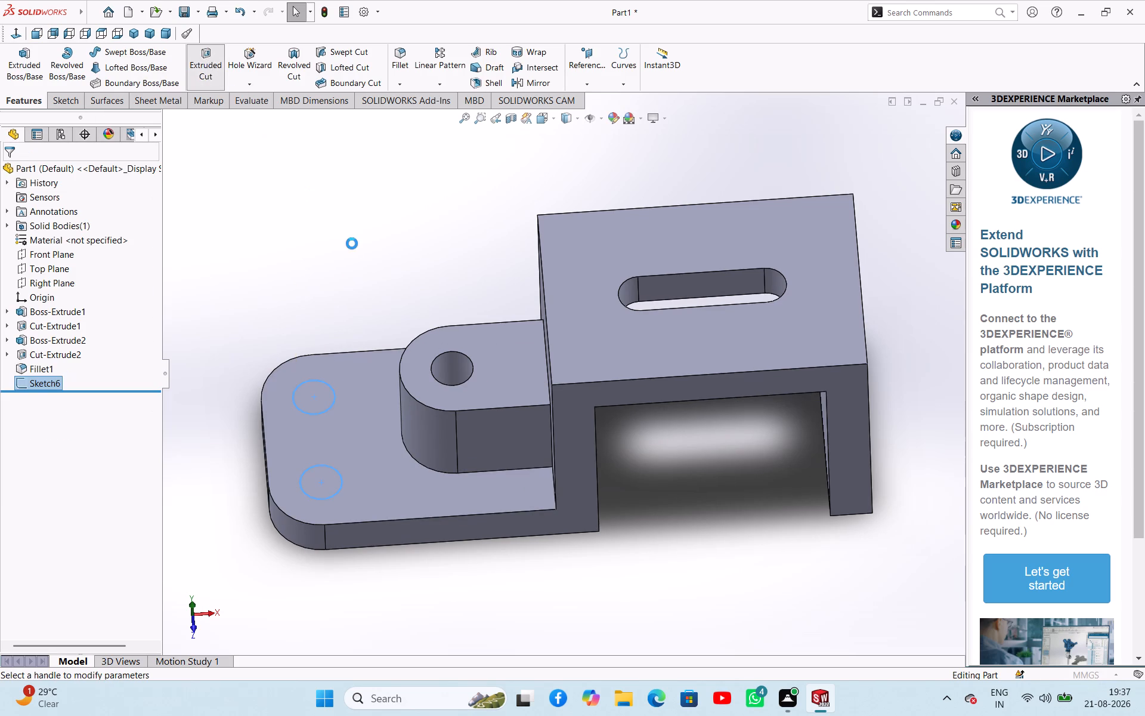
middle_drag(354, 246, 358, 200)
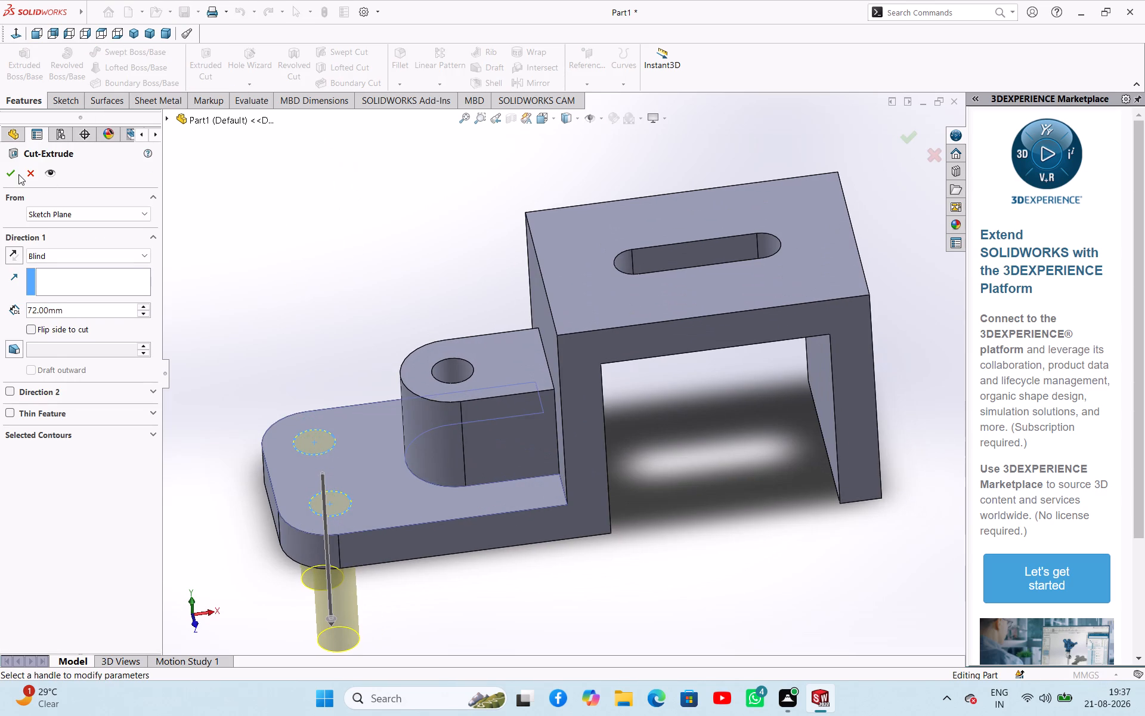
click(18, 174)
click(385, 215)
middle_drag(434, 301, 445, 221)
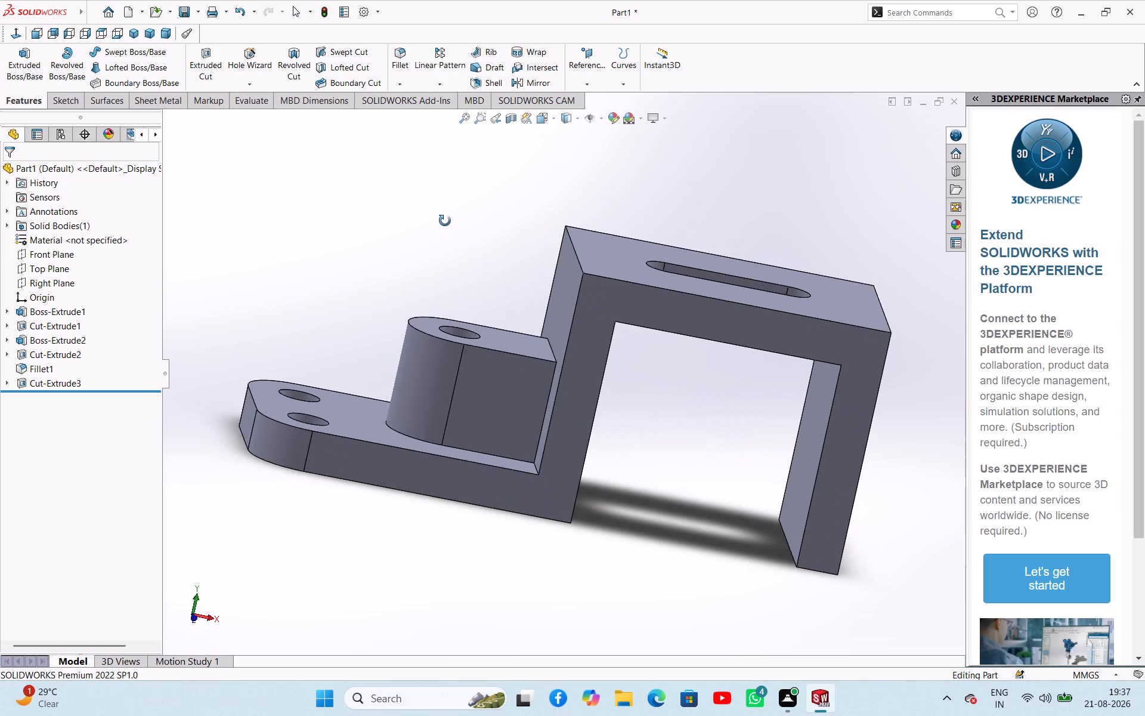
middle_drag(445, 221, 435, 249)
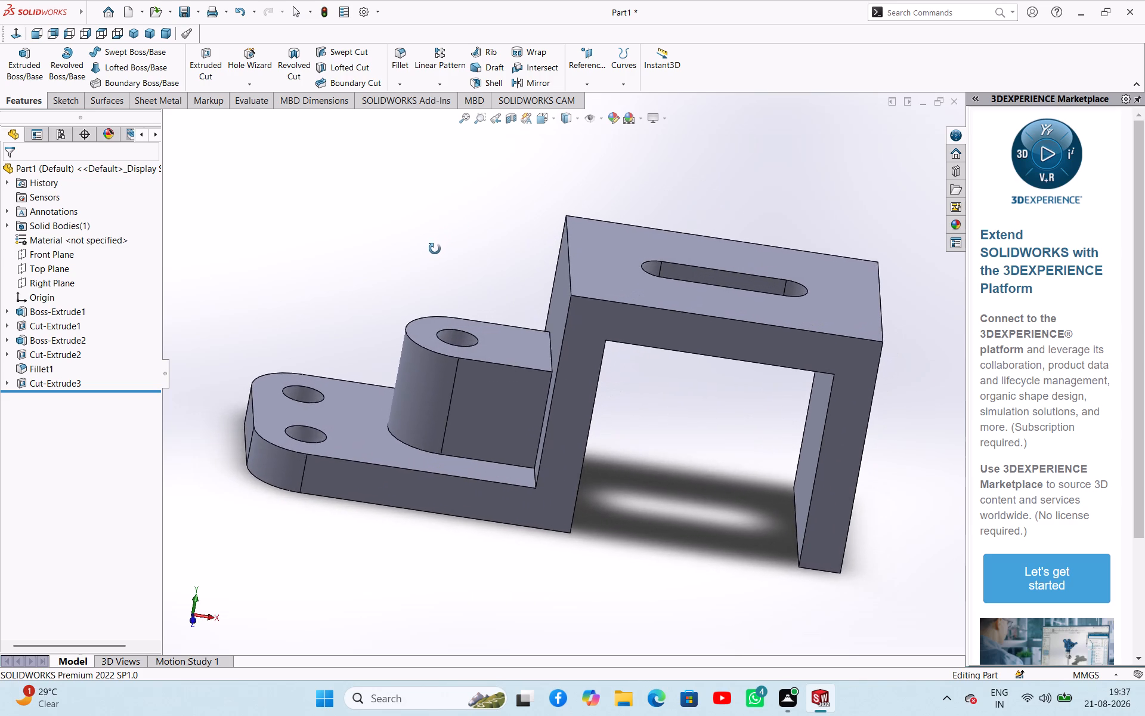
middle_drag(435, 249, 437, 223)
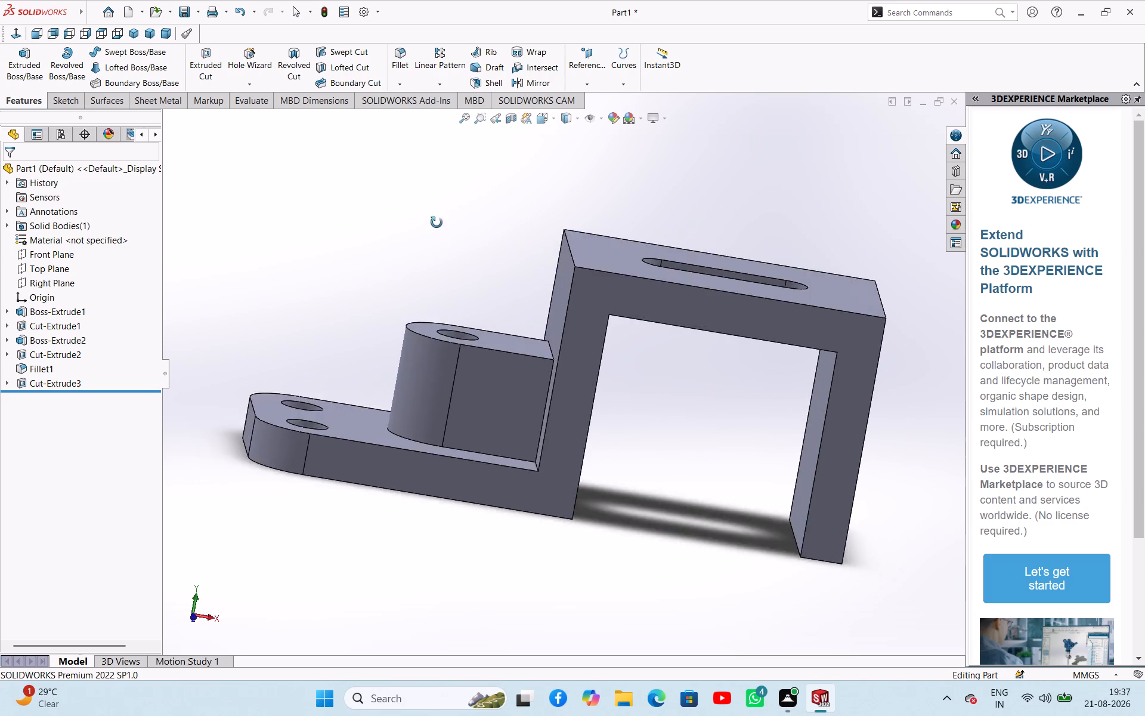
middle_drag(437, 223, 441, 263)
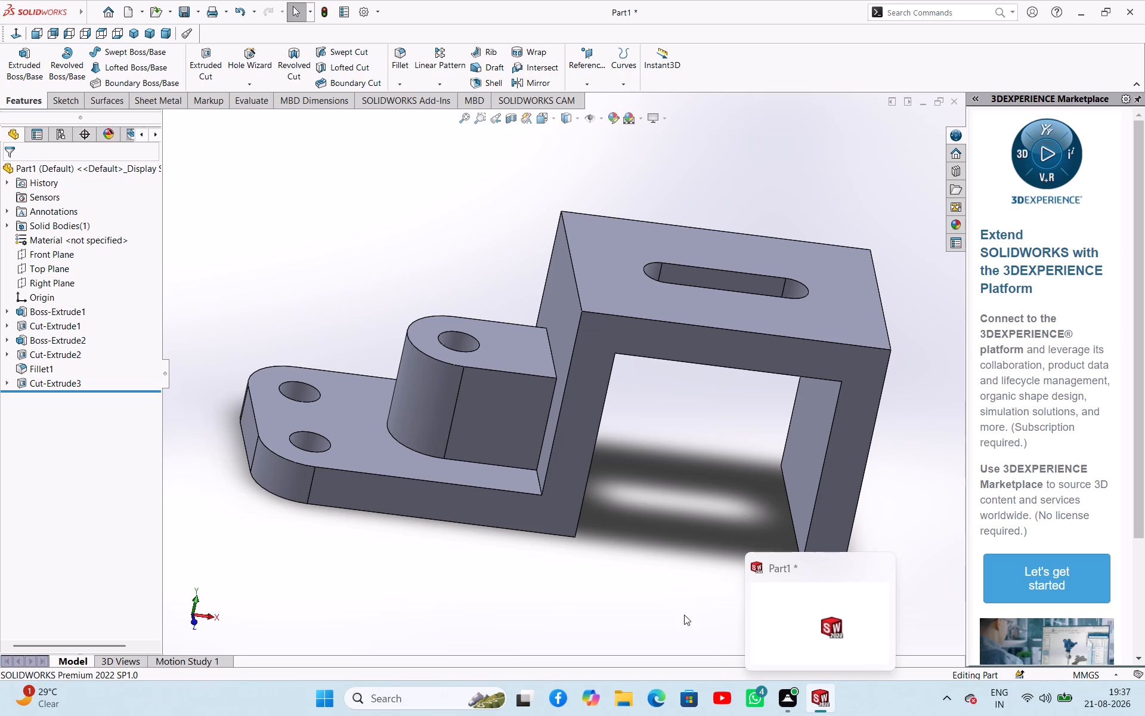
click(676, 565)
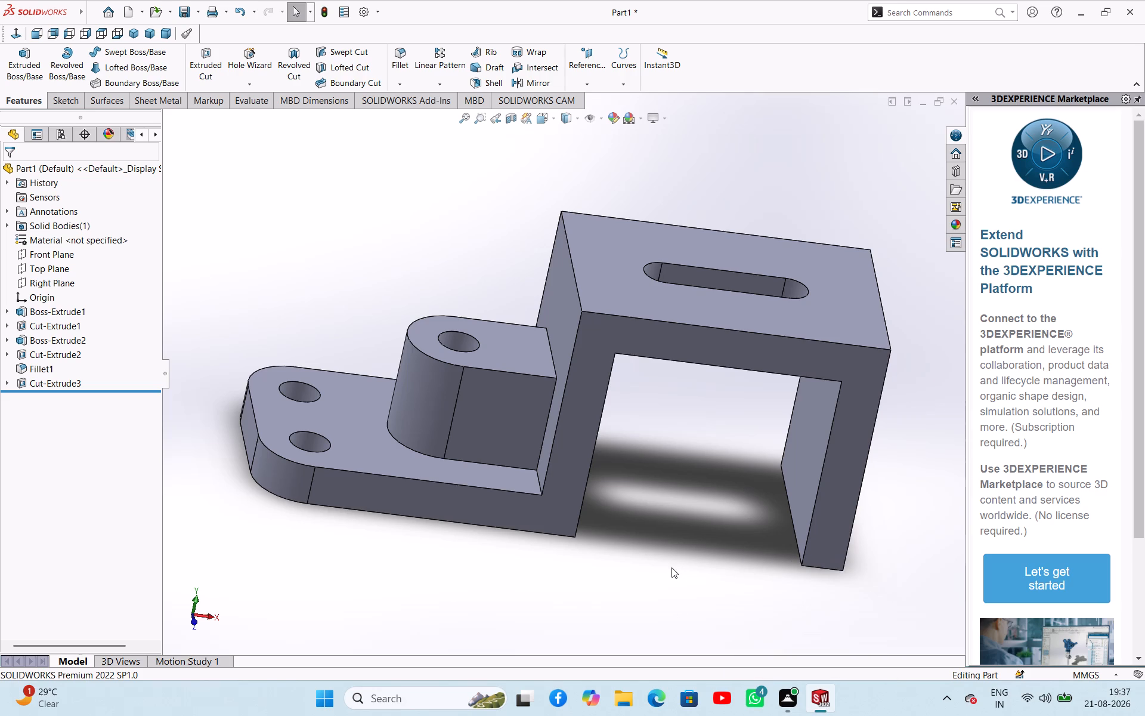
Measure the radius of the back rounded corner edge on the lower plate's top face.
click(243, 101)
click(127, 70)
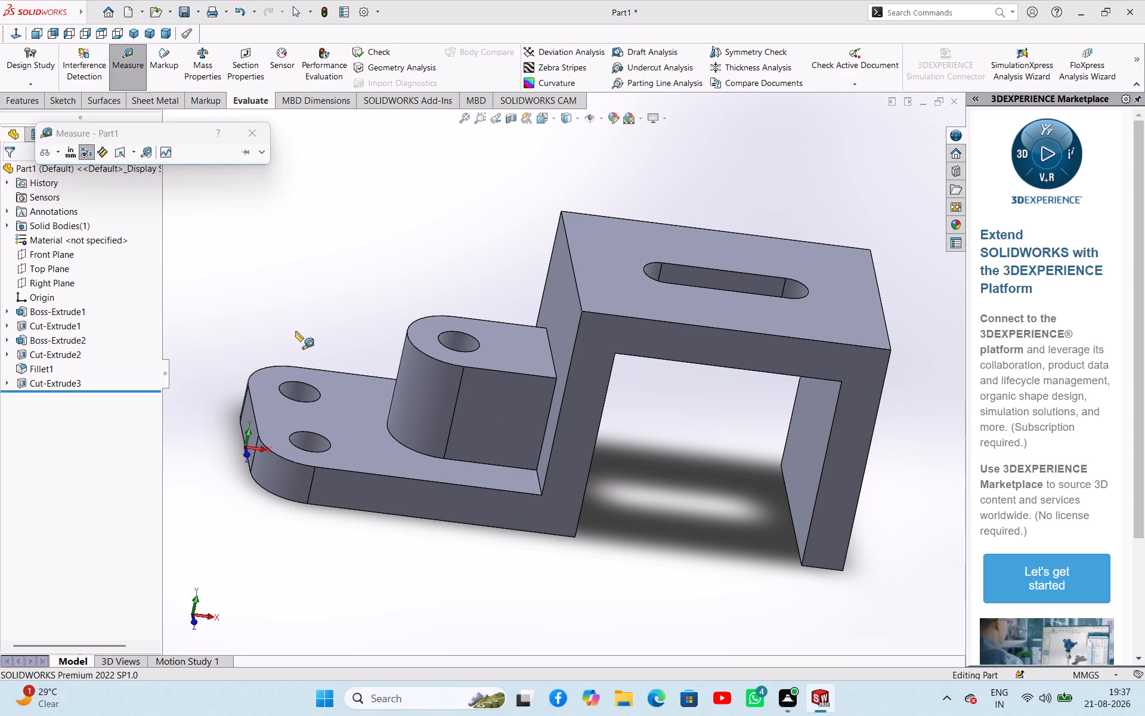
middle_drag(292, 258, 289, 374)
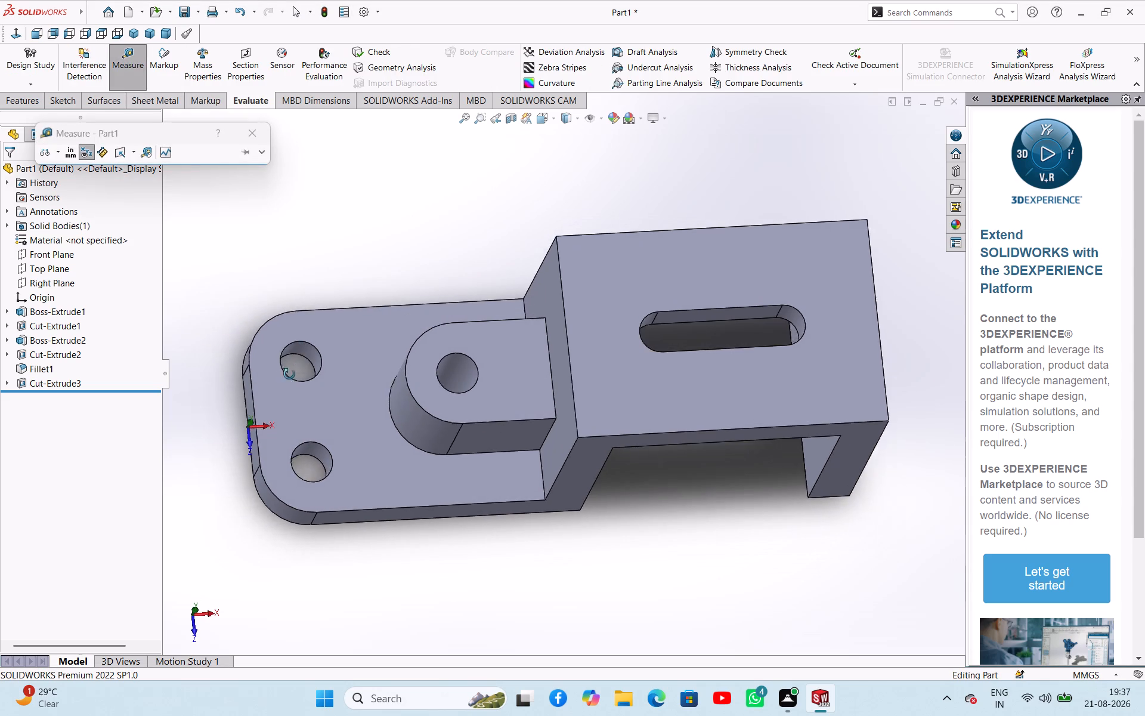
middle_drag(289, 374, 284, 375)
click(267, 325)
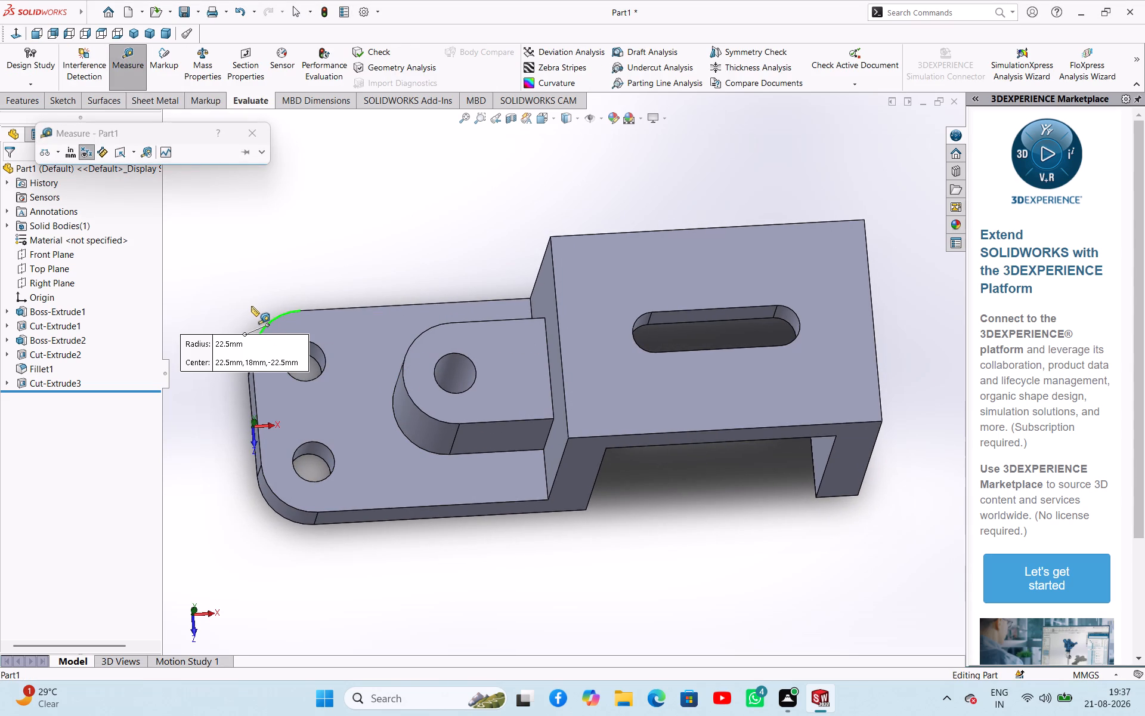
Measure the back corner hole, the boss bore and the boss's rounded top edge.
click(318, 375)
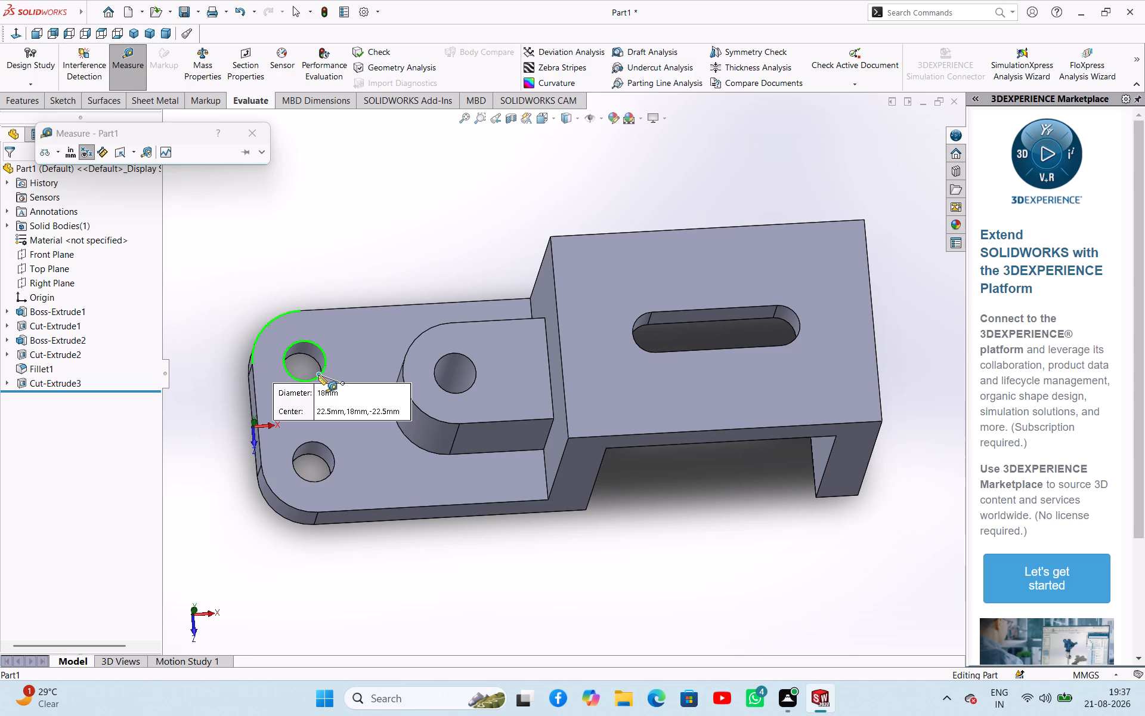
click(455, 391)
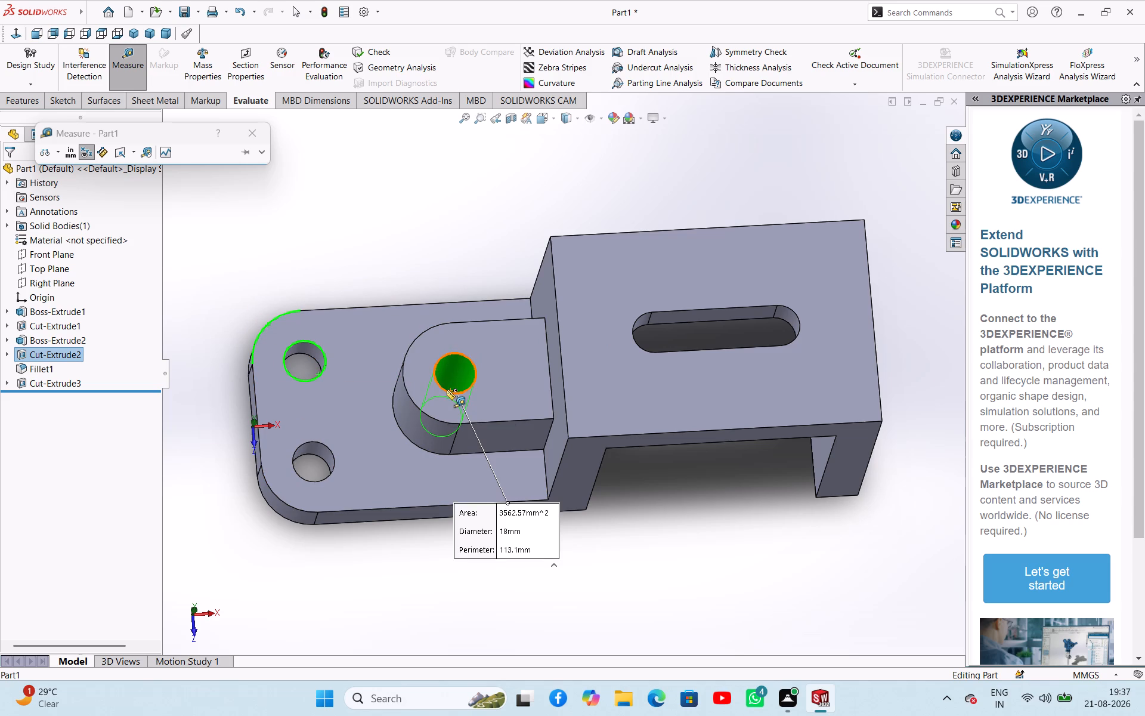
click(447, 390)
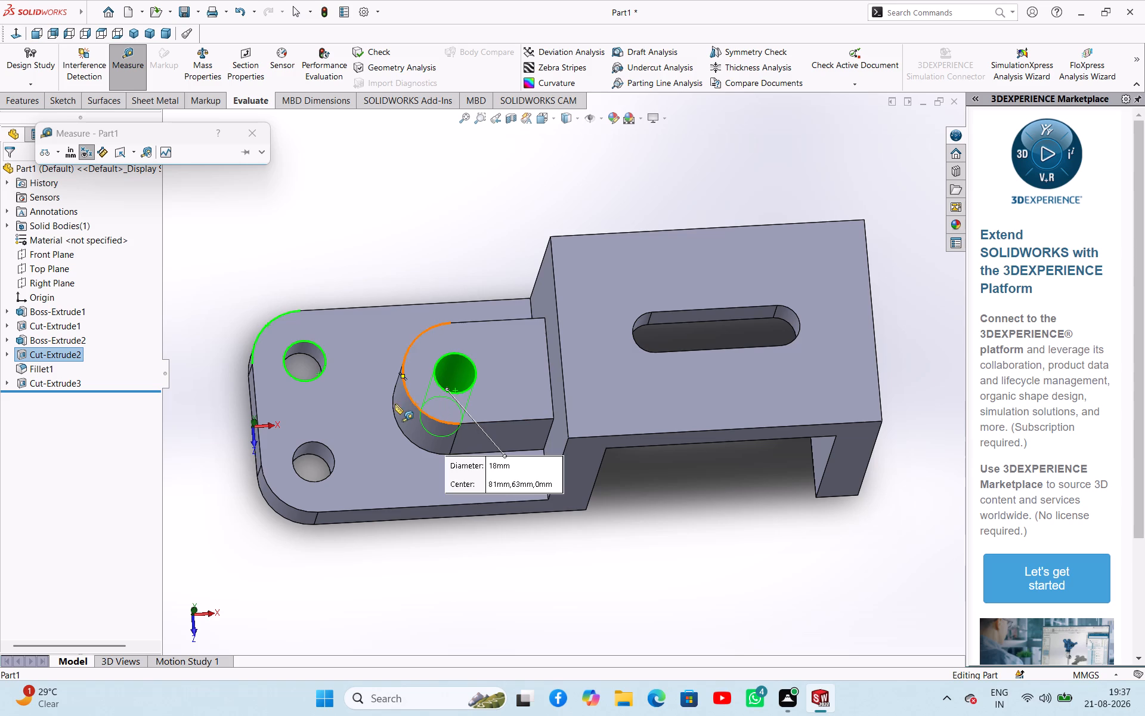
click(407, 394)
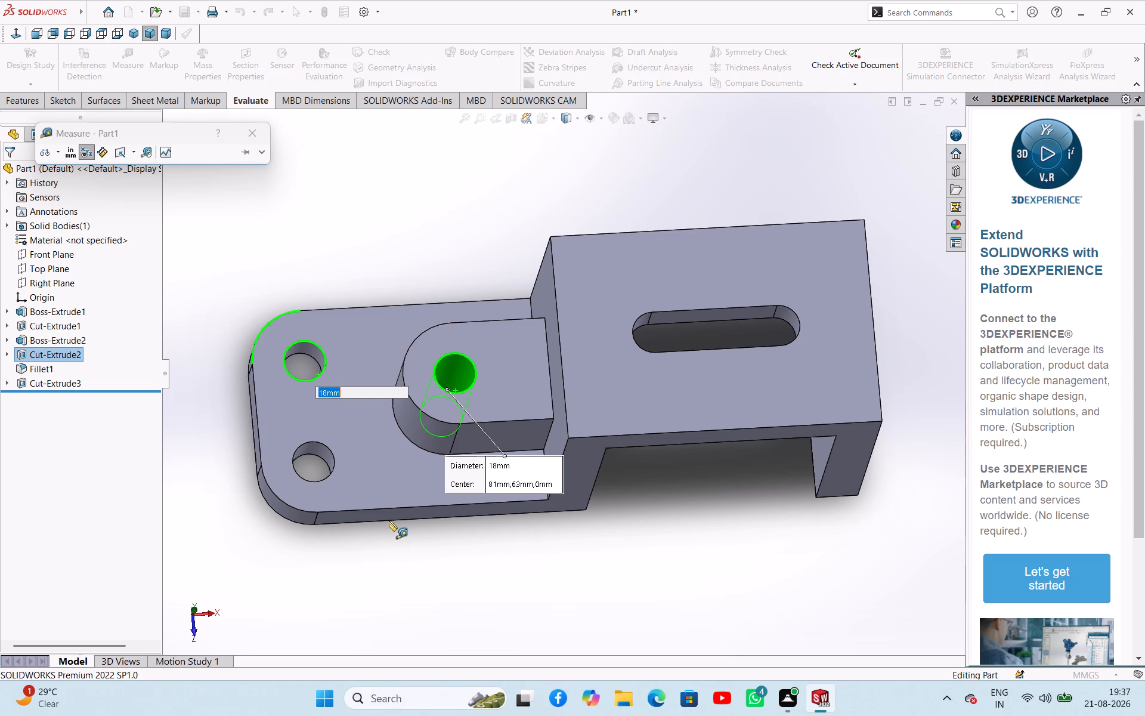
click(400, 542)
click(421, 411)
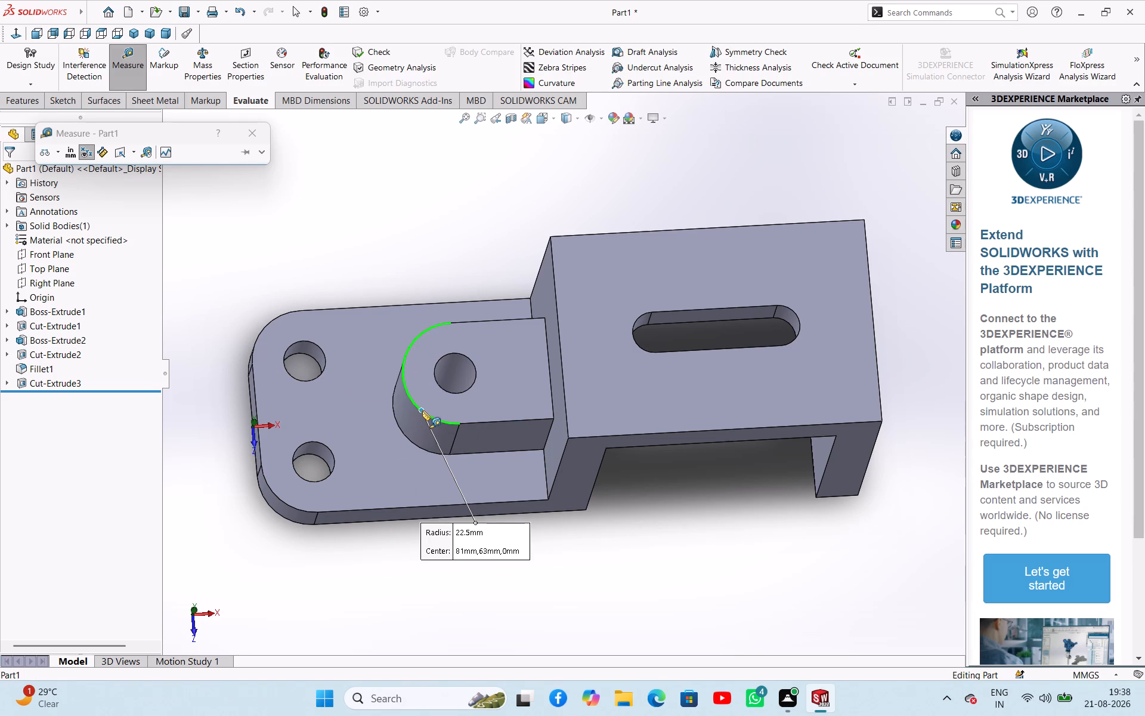
Measure the opening's two front vertical edges, the end leg's bottom front edge and the end leg's outer face.
middle_drag(666, 501, 636, 412)
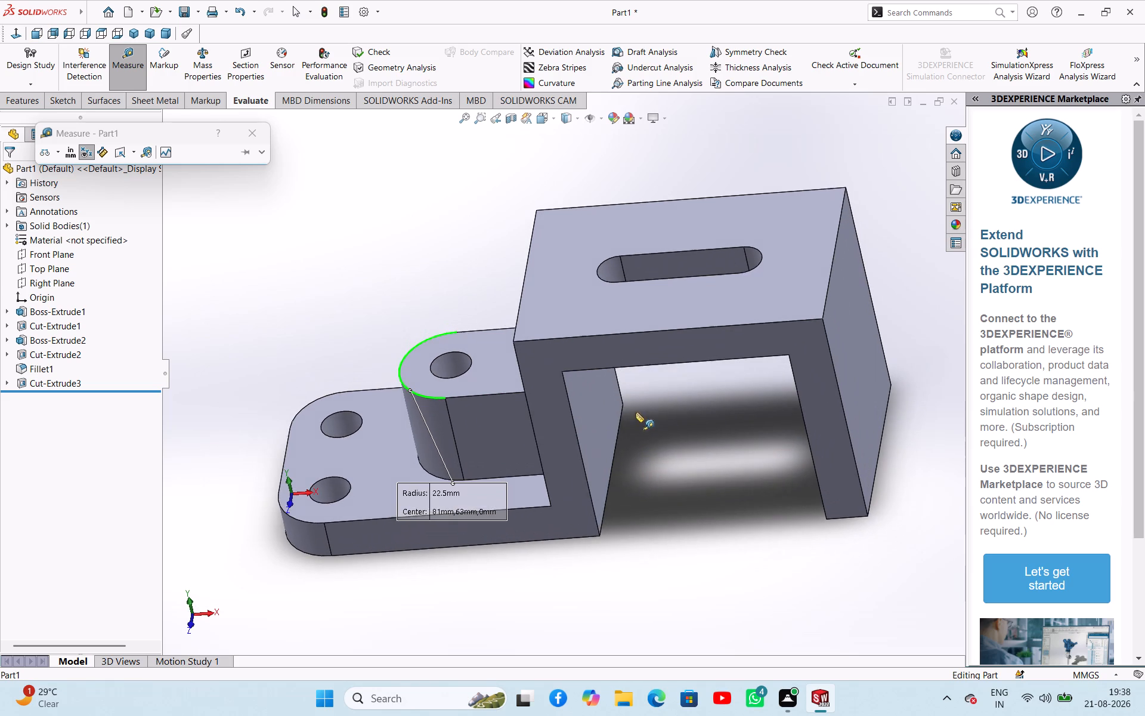
middle_drag(636, 412, 636, 412)
click(587, 471)
middle_drag(668, 484, 705, 476)
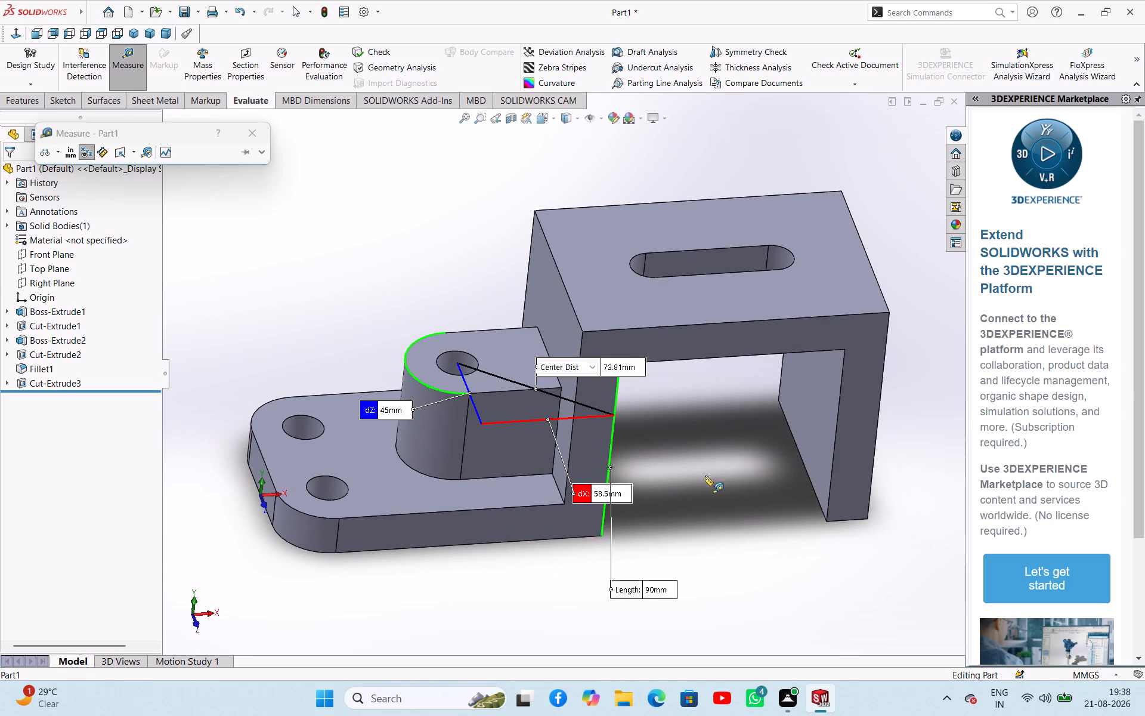
click(831, 475)
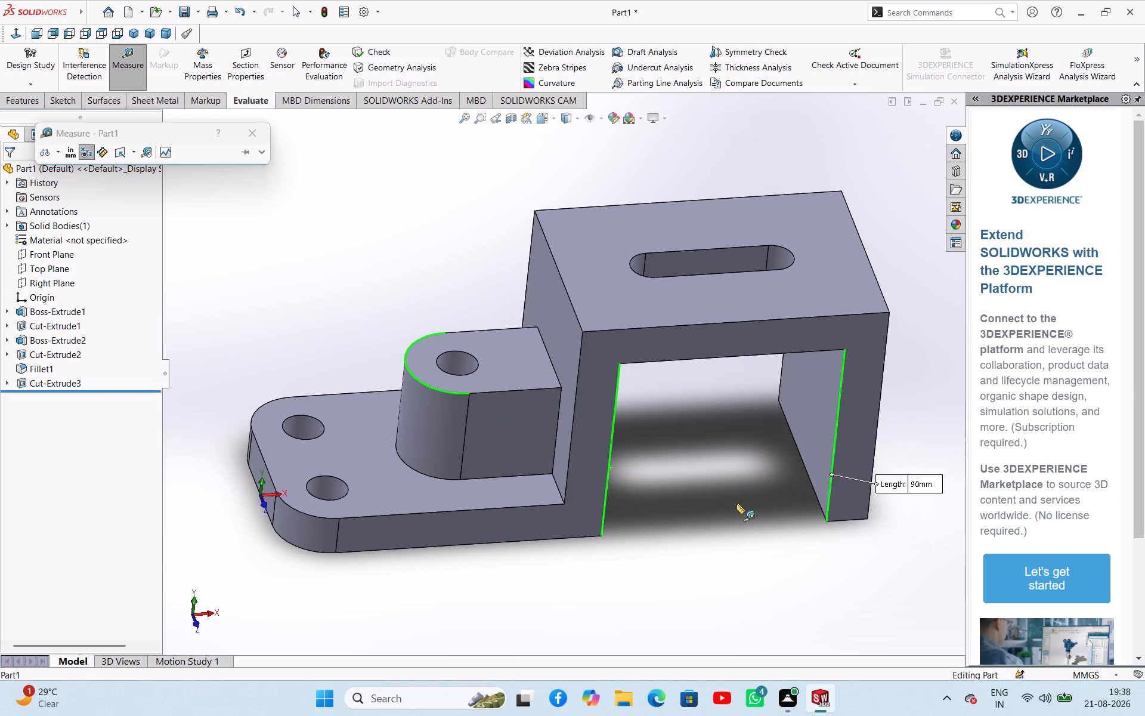
middle_drag(751, 515, 743, 446)
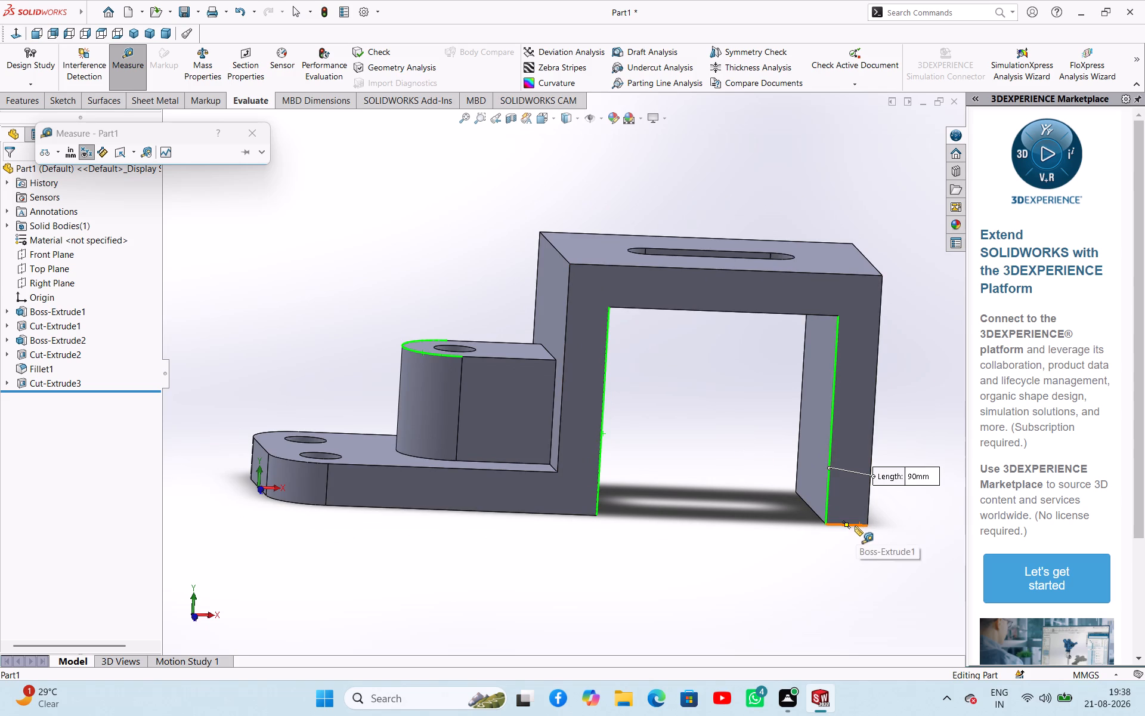
click(854, 526)
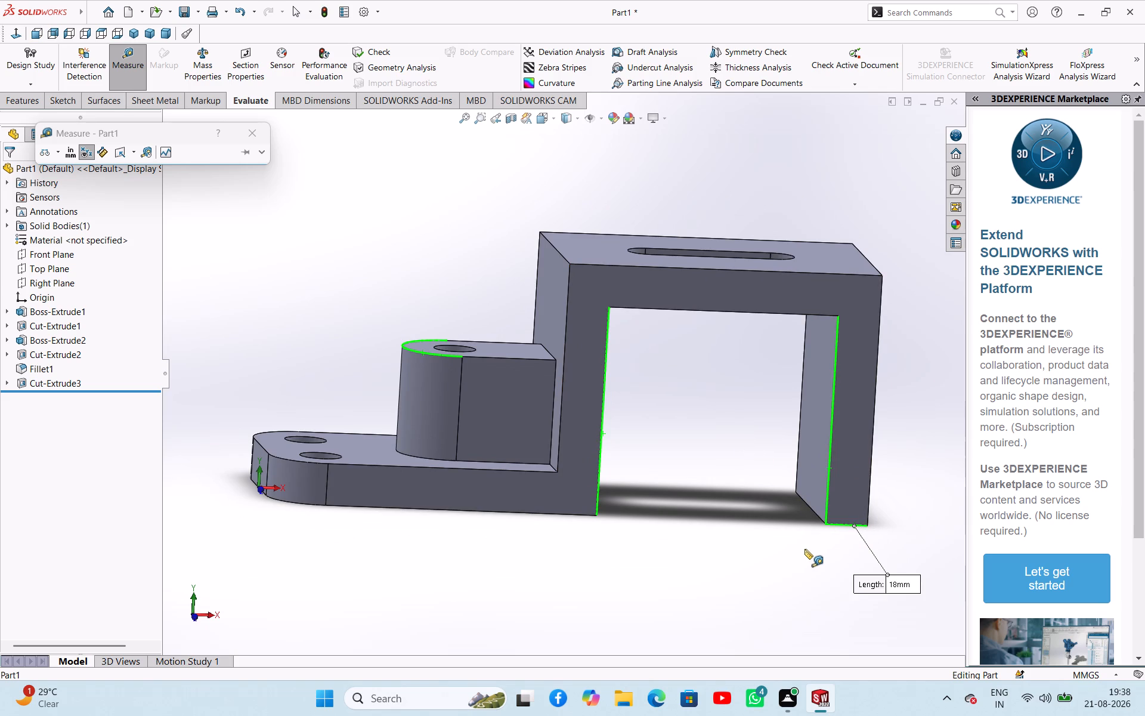
middle_drag(804, 549, 730, 544)
click(664, 529)
click(778, 477)
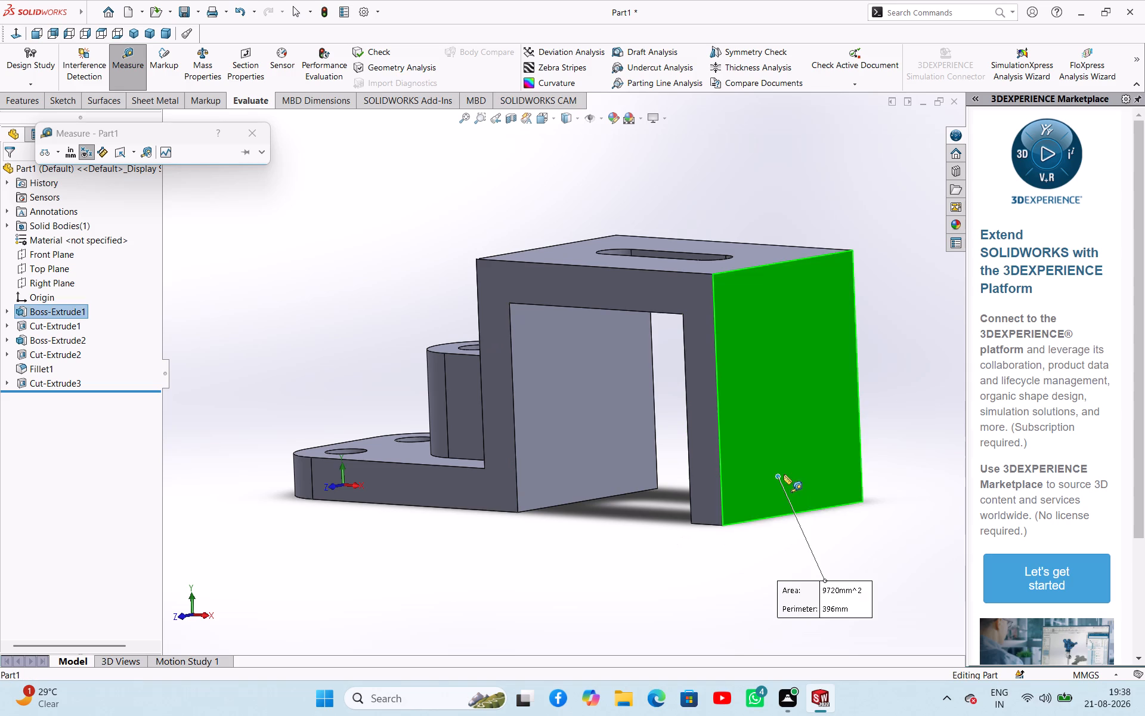
click(259, 132)
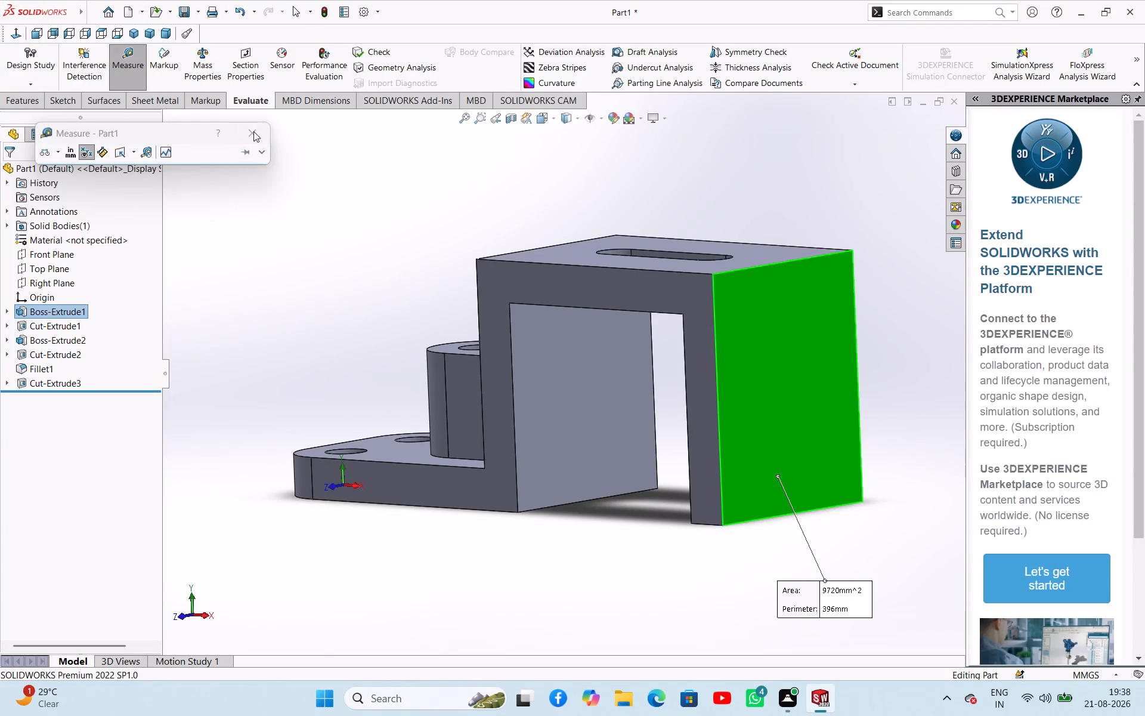
On the end leg's outer face, sketch a vertical centerline from the origin to just past the face's top edge.
click(52, 97)
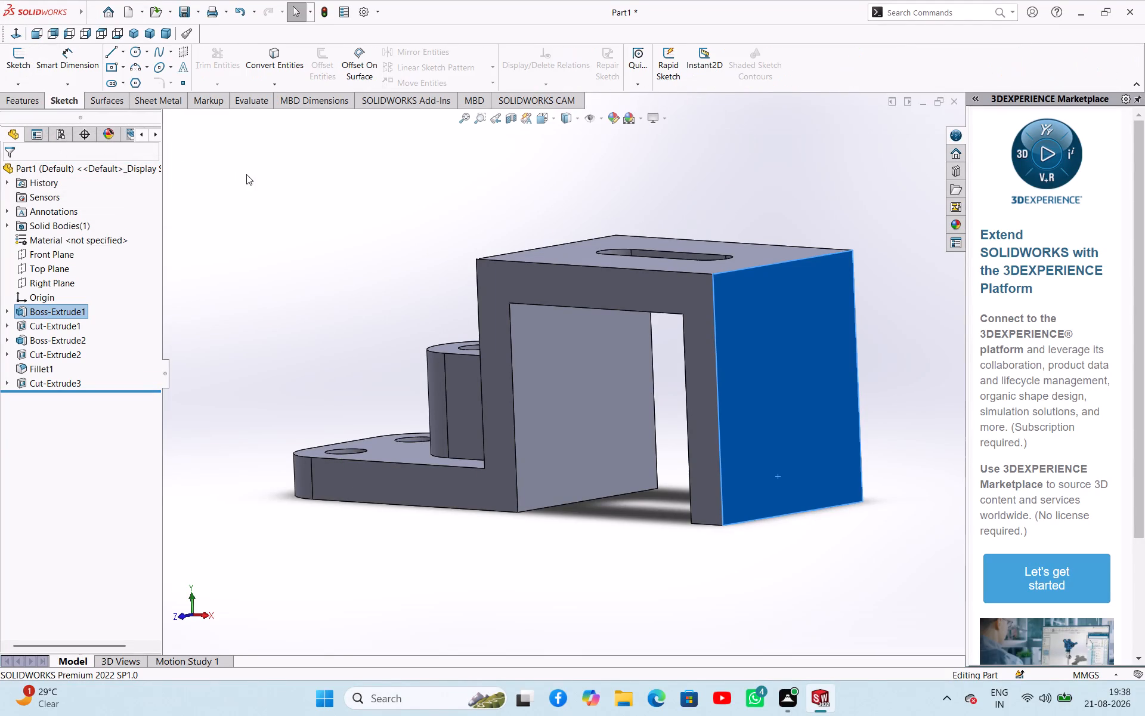
click(246, 174)
click(776, 365)
click(829, 332)
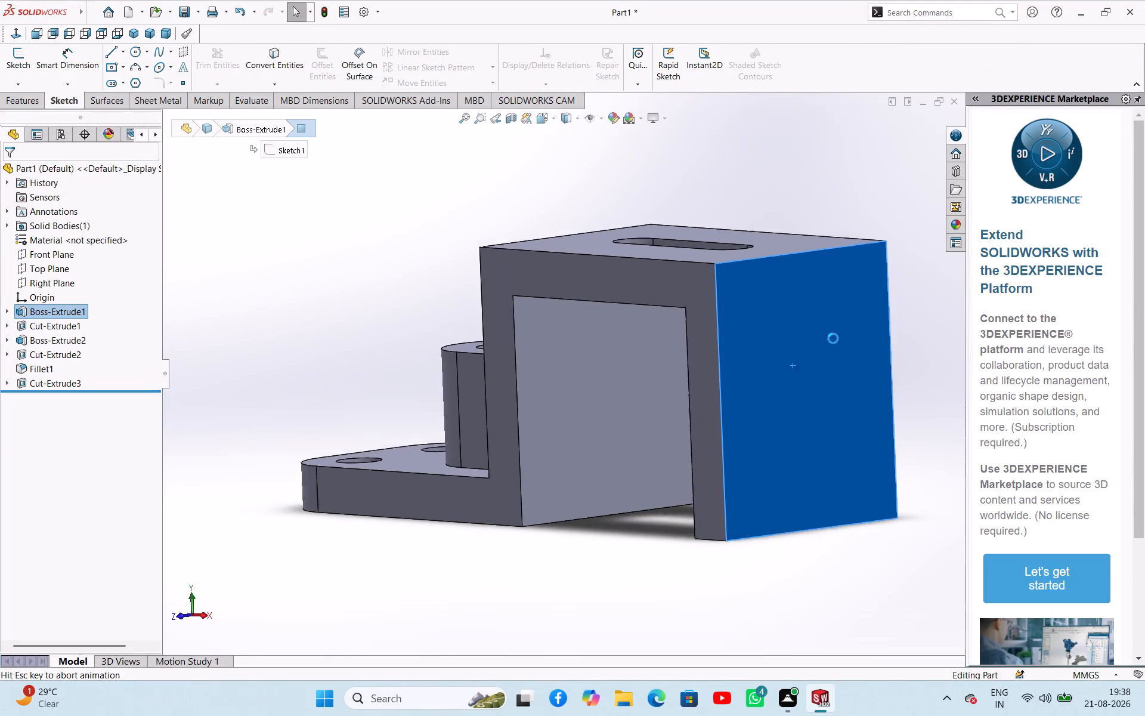
click(889, 405)
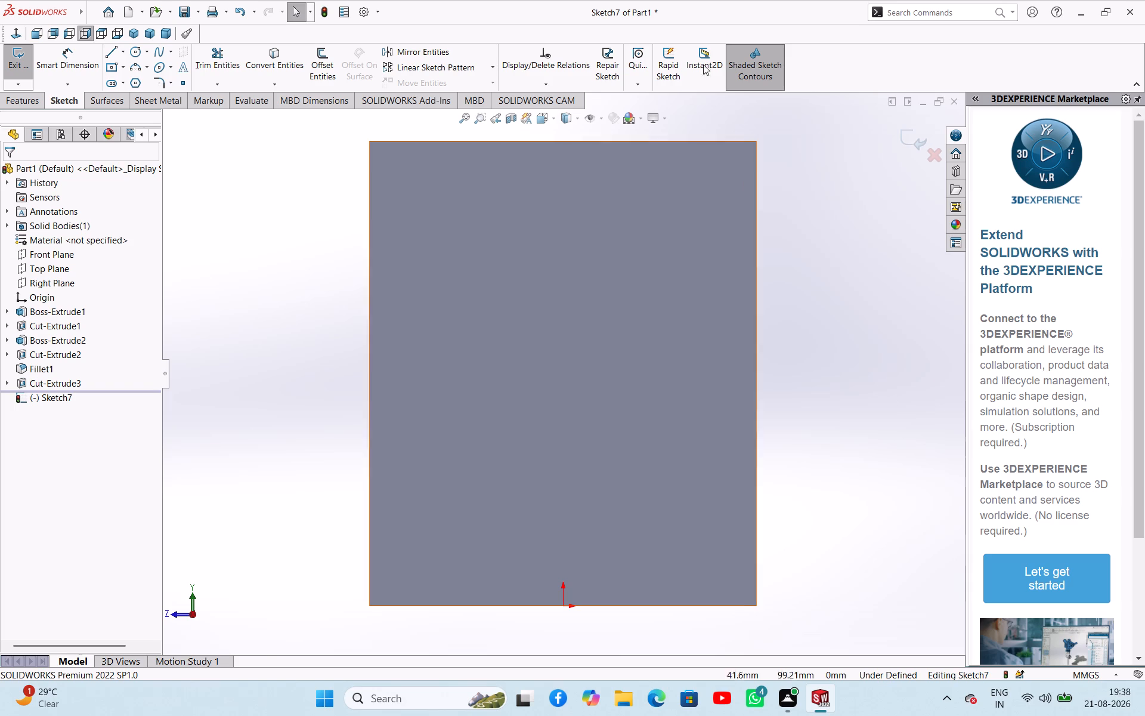
click(123, 53)
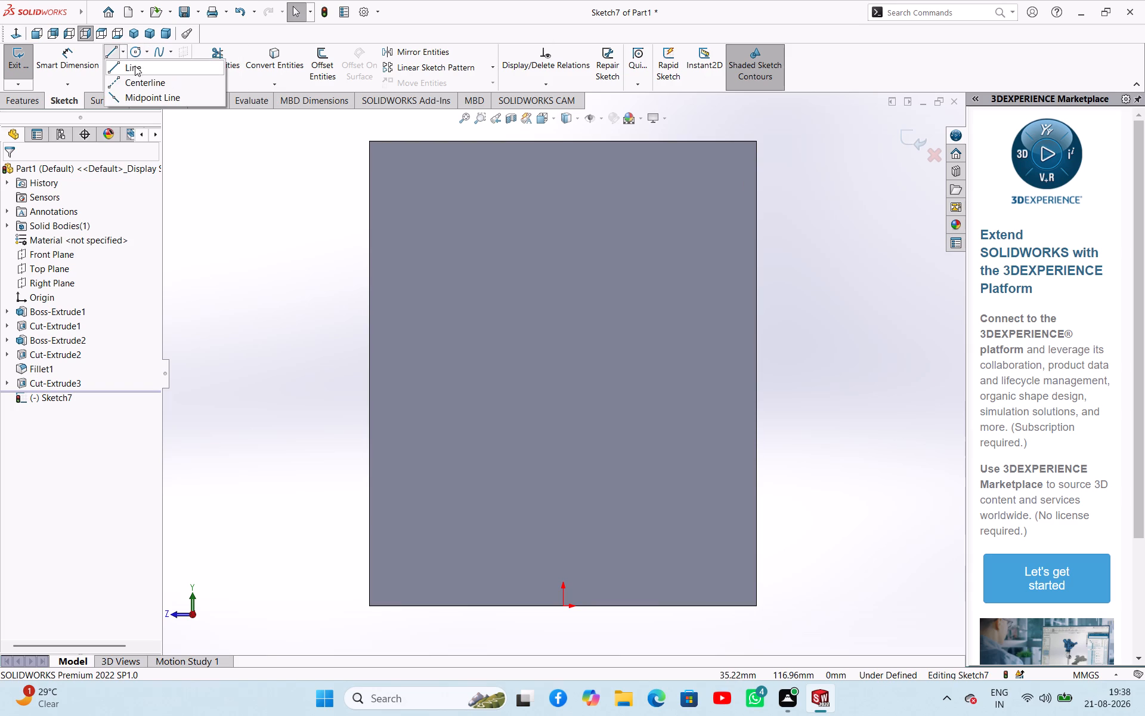
click(141, 81)
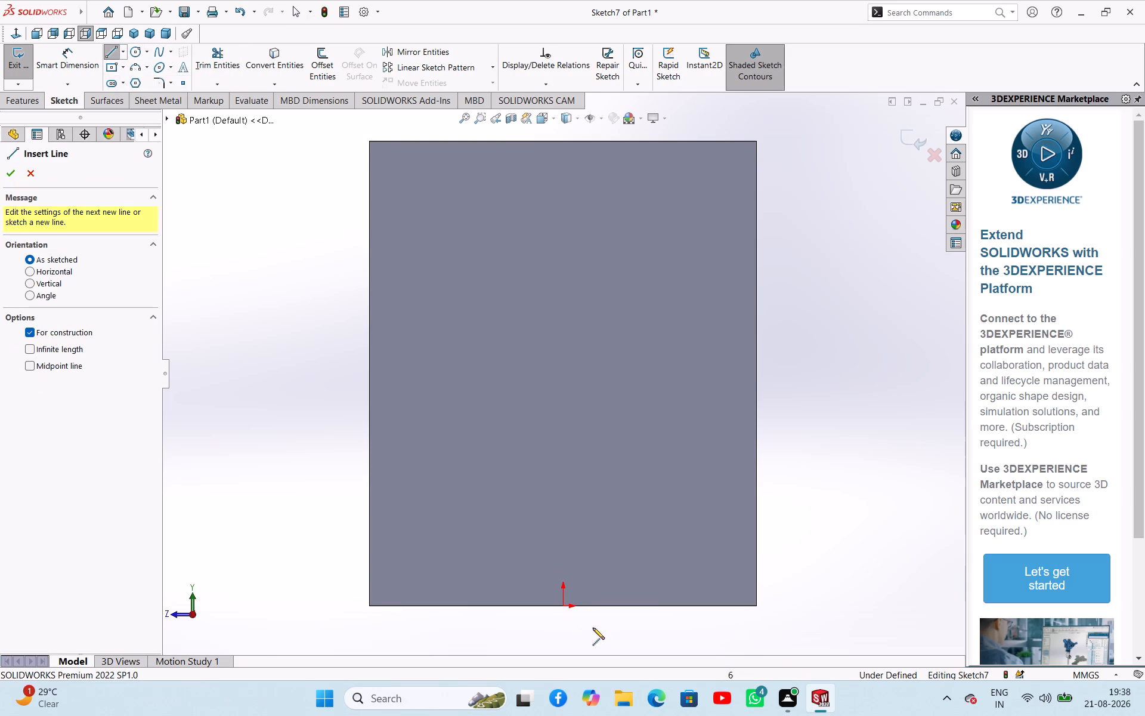
click(563, 607)
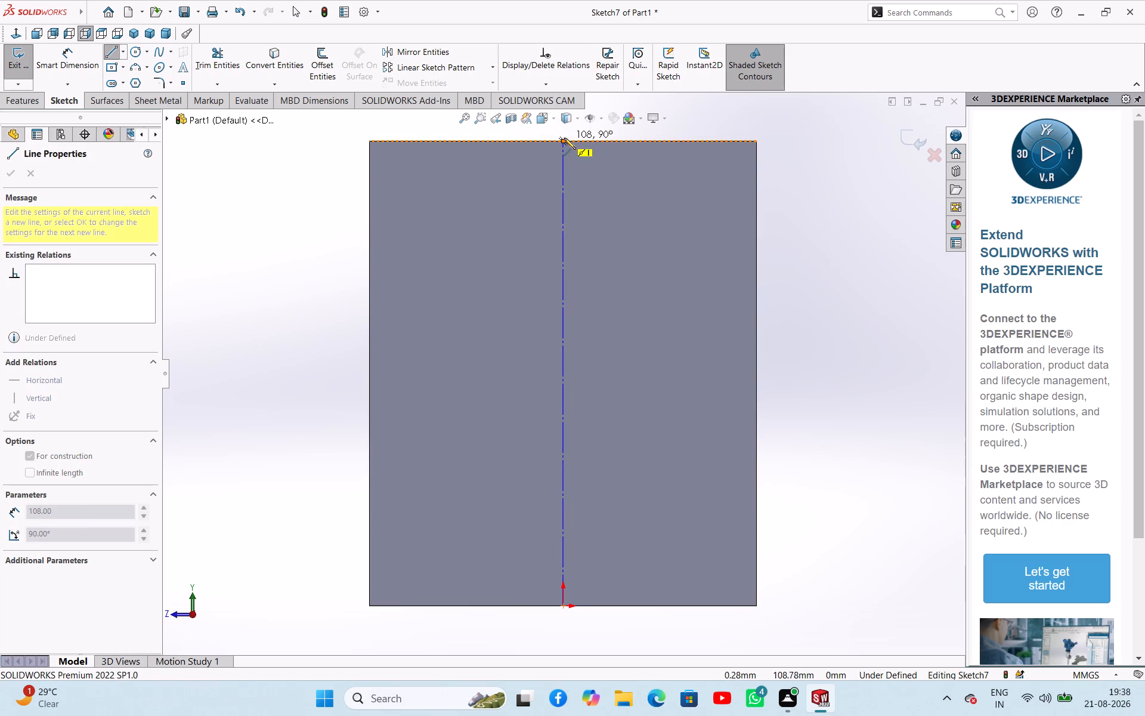
click(564, 134)
right_click(813, 276)
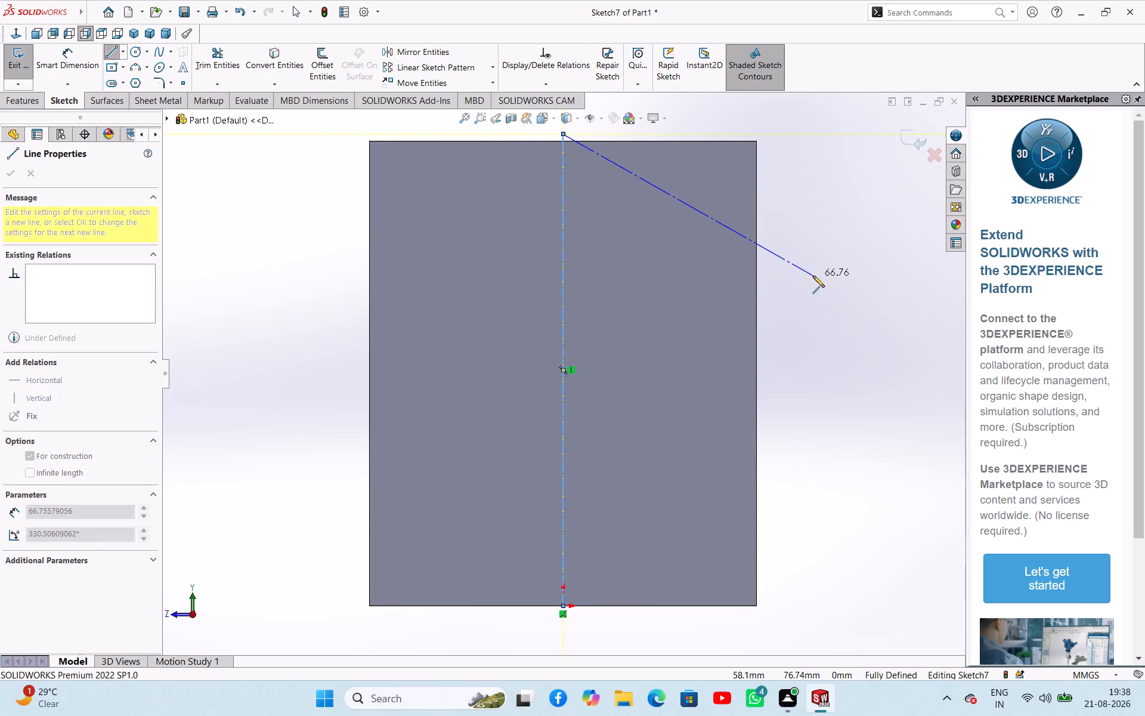
click(825, 284)
Draw a circle about 7.4 mm in diameter centred on the centerline, about 15.6 mm above the face's bottom edge.
right_drag(867, 349, 871, 286)
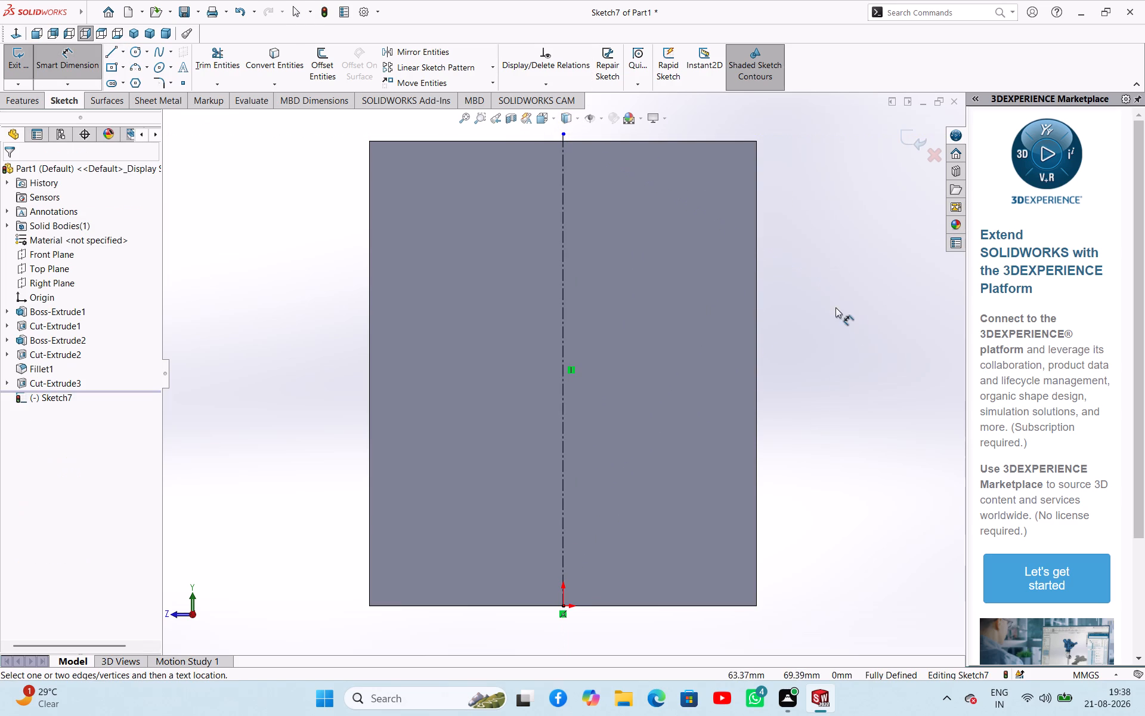
right_drag(835, 308, 883, 335)
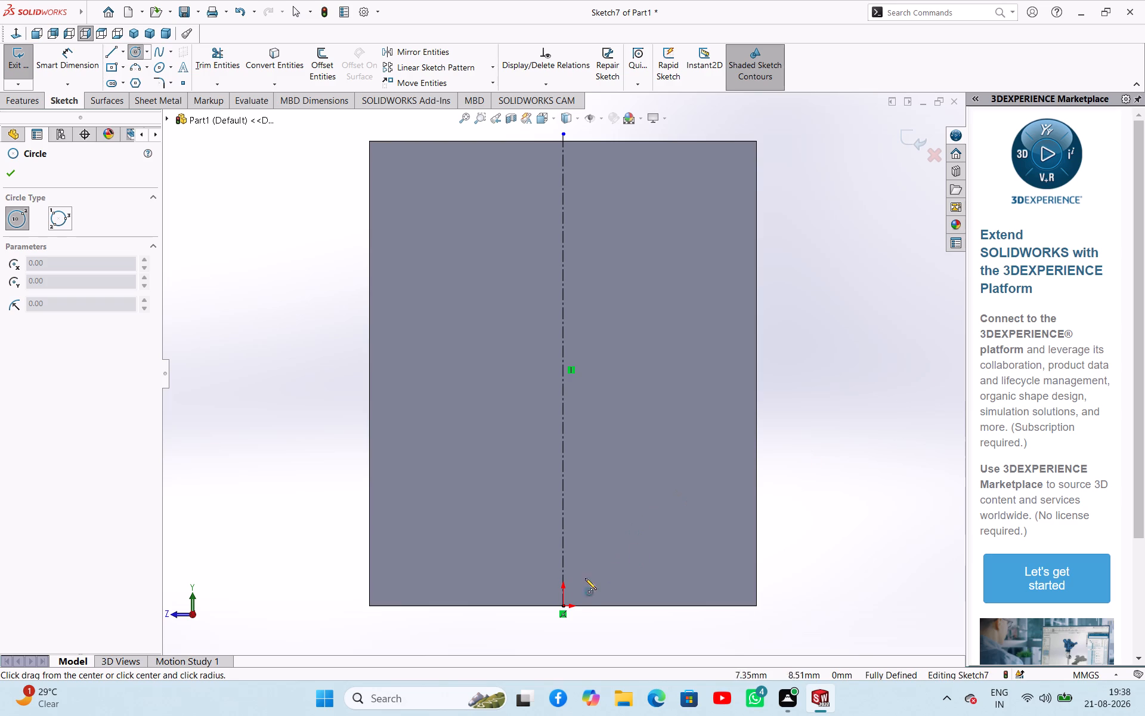
click(564, 539)
click(577, 546)
right_click(795, 467)
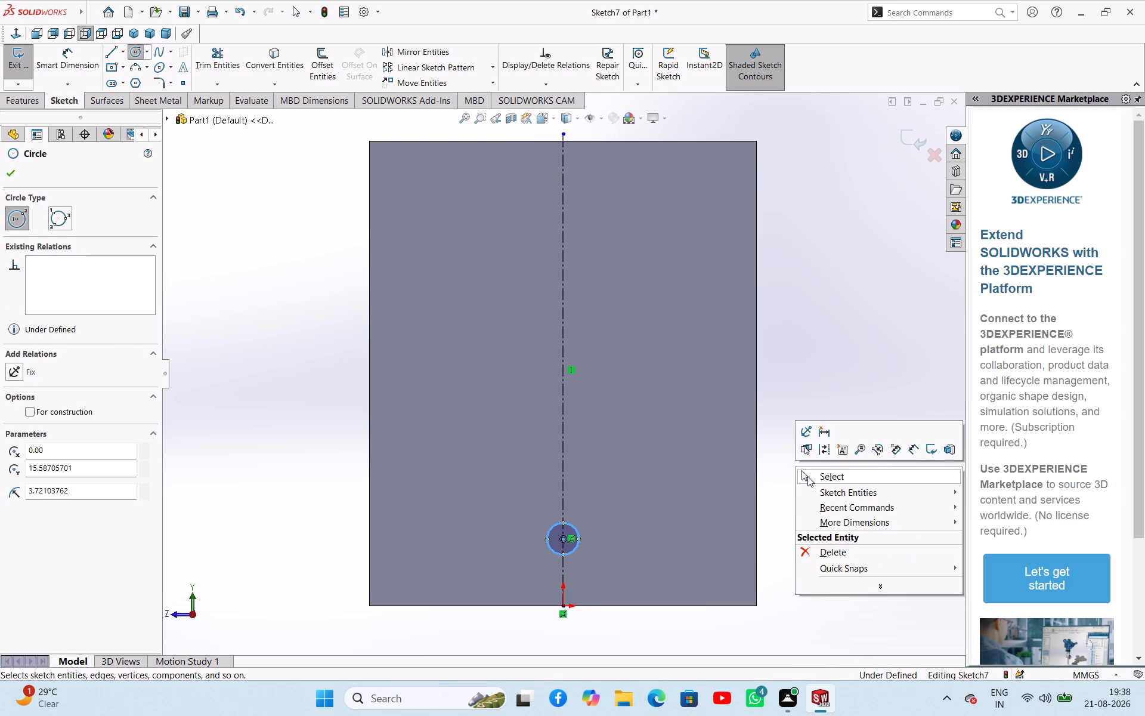
drag(807, 476, 800, 477)
Dimension the circle's centre 18 mm above the face's bottom edge.
right_drag(801, 480, 812, 415)
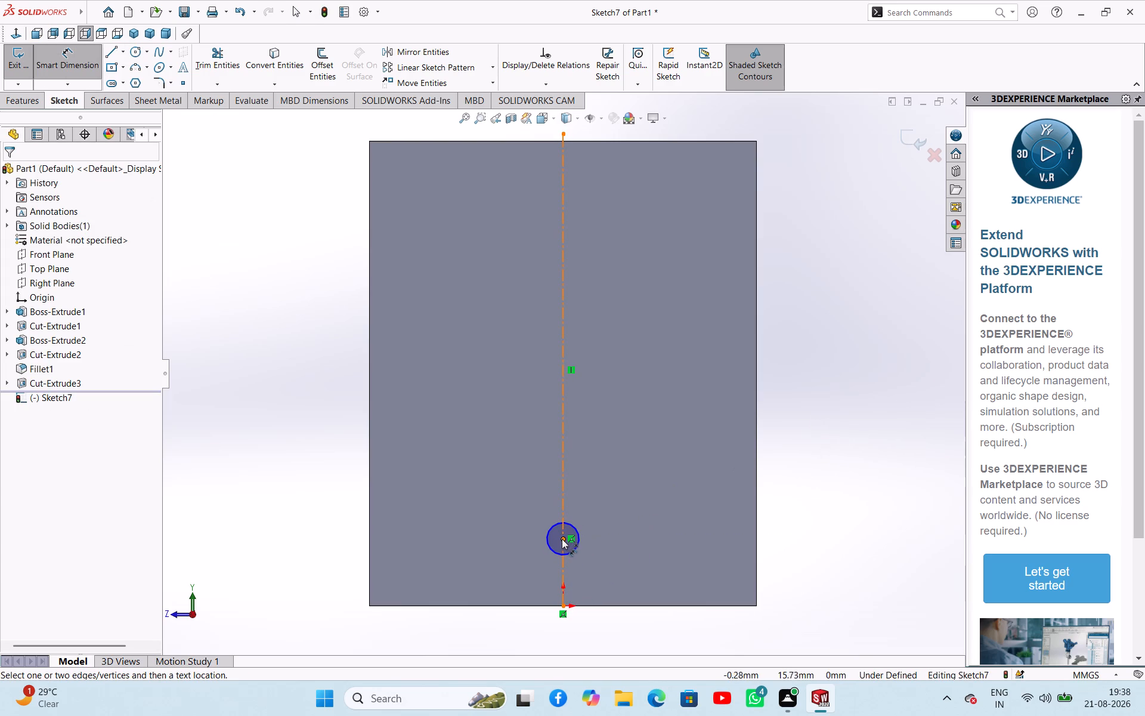
click(562, 539)
click(593, 604)
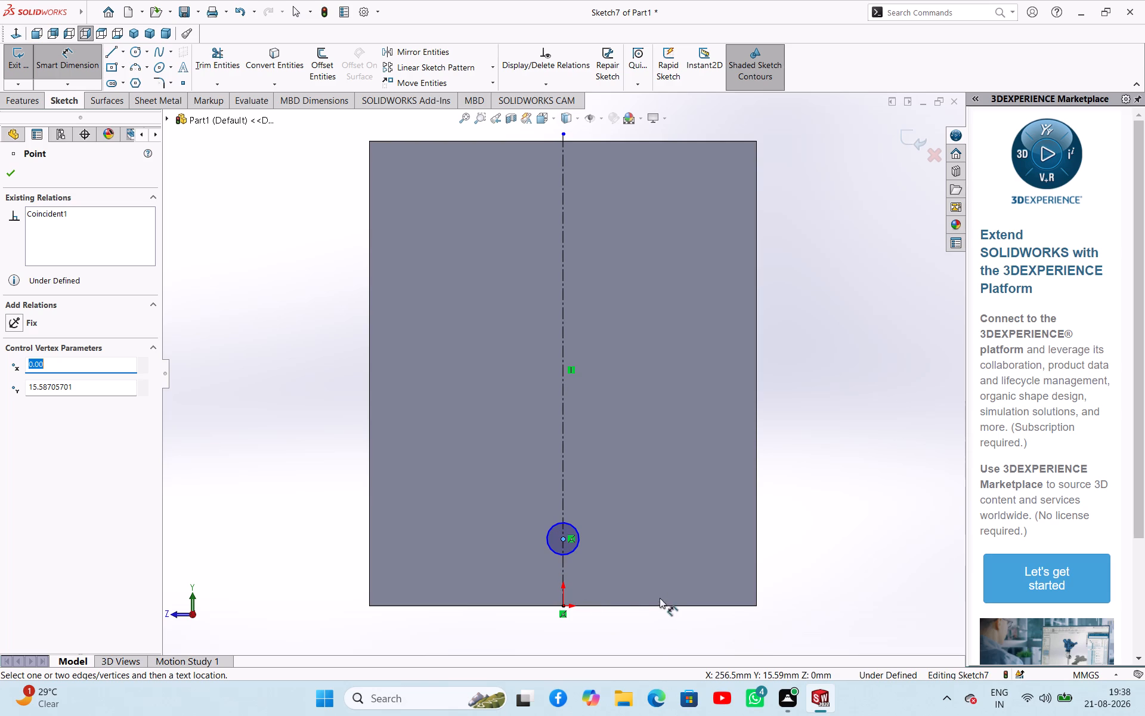
click(633, 607)
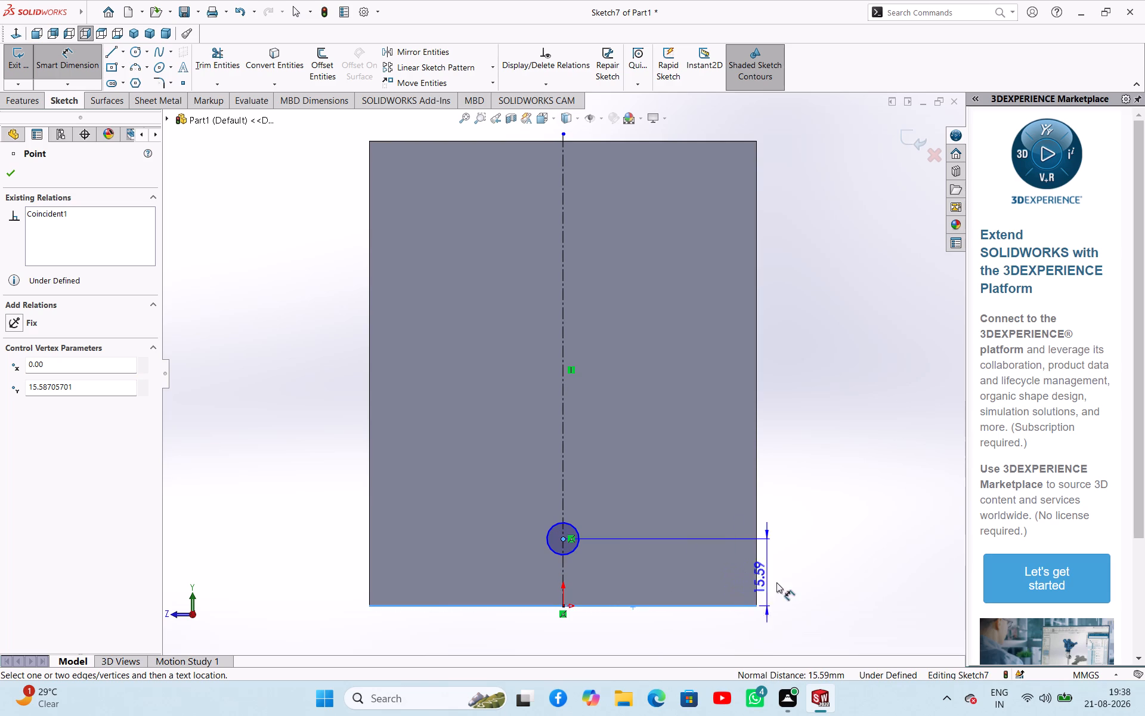
click(797, 598)
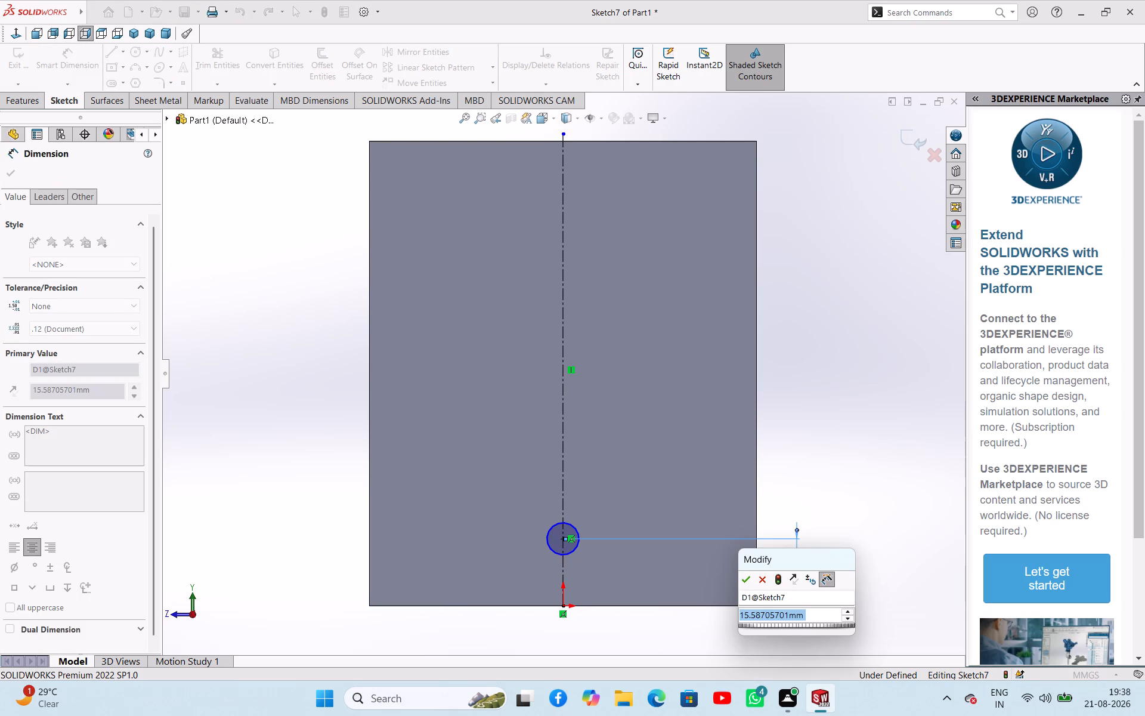
text(18)
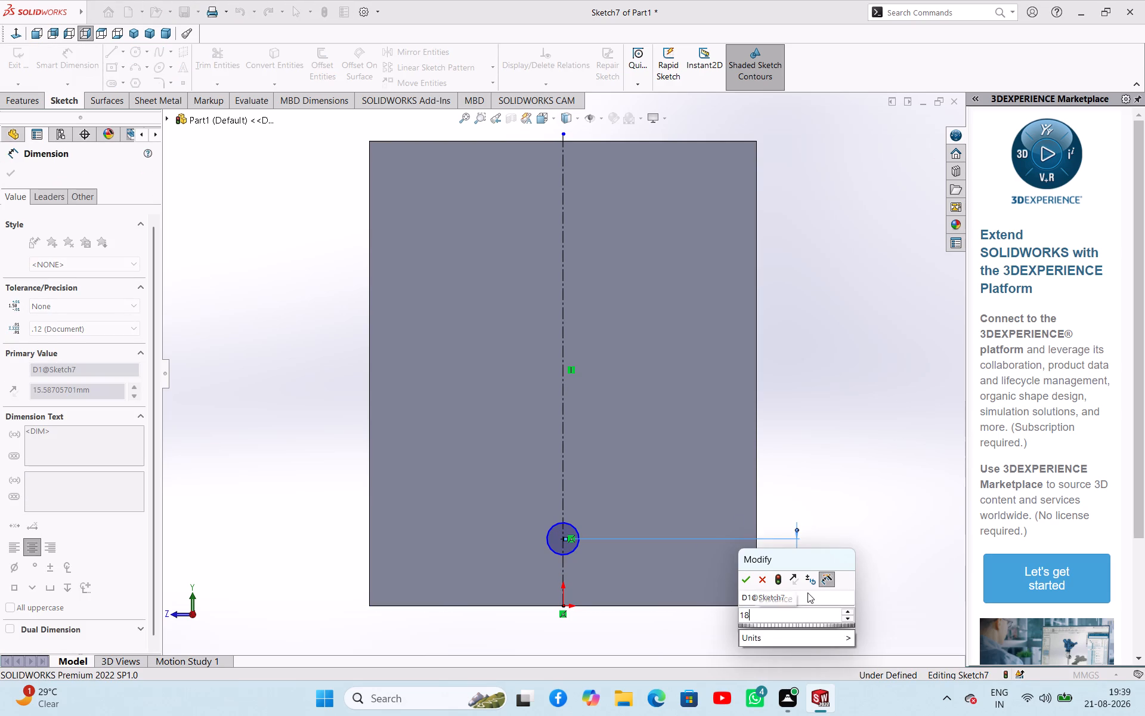
key(Return)
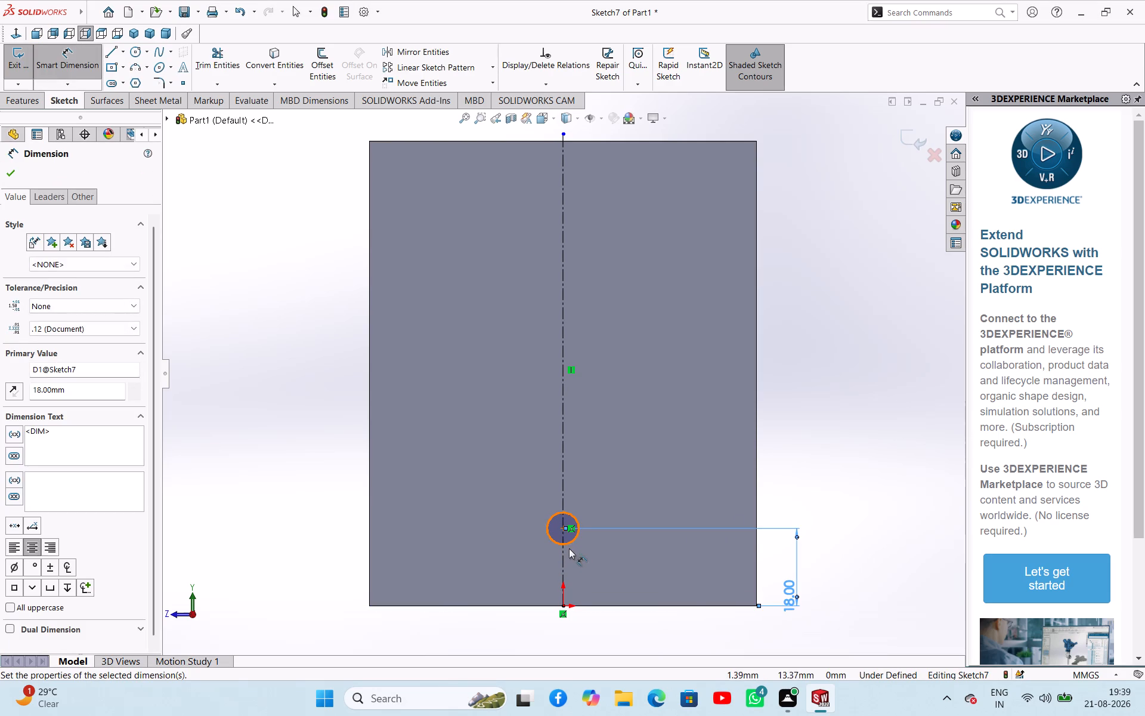
Add a diameter dimension to the circle on the end leg's outer face.
click(572, 543)
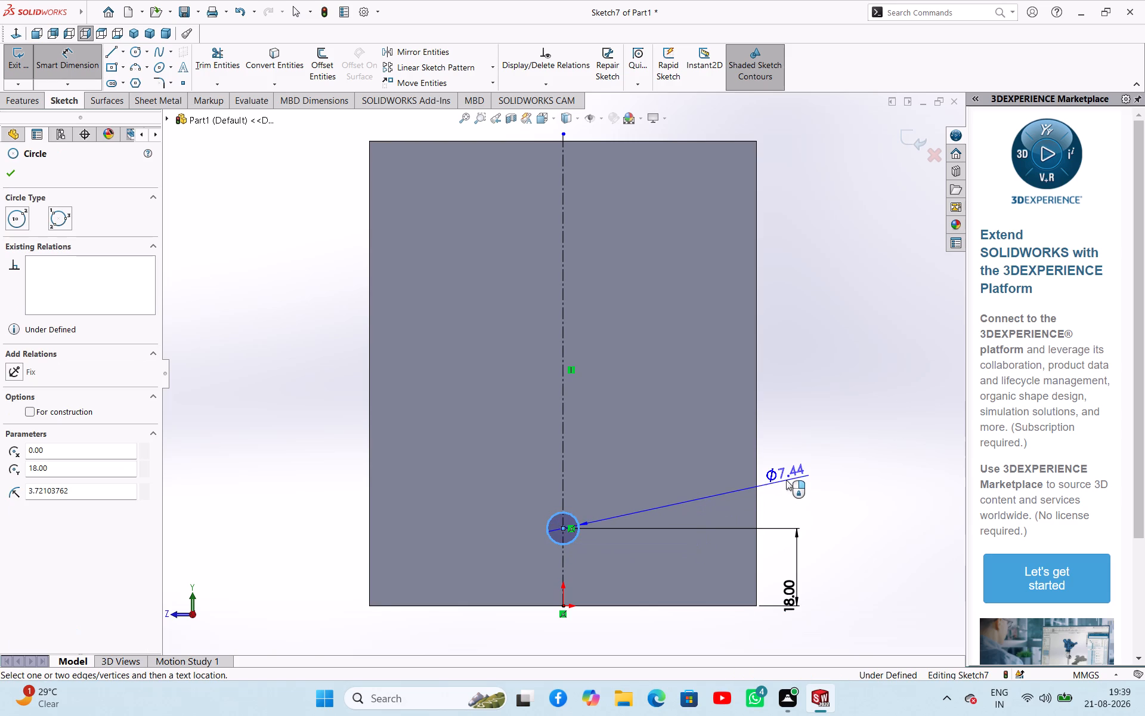
click(786, 480)
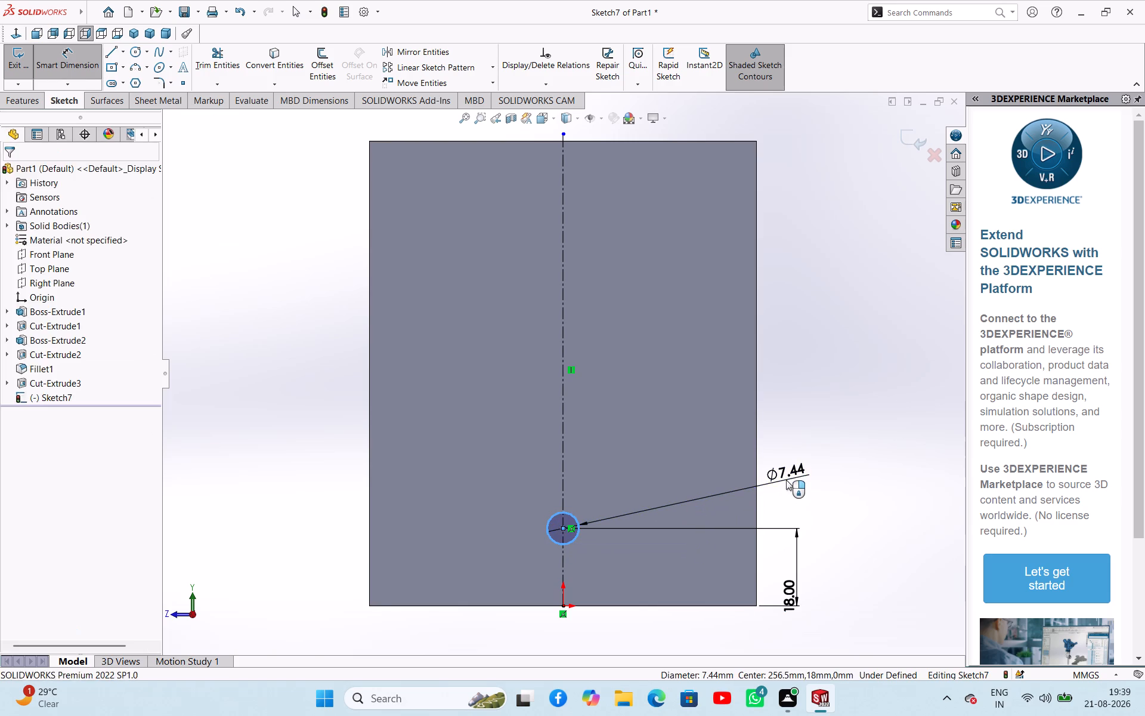
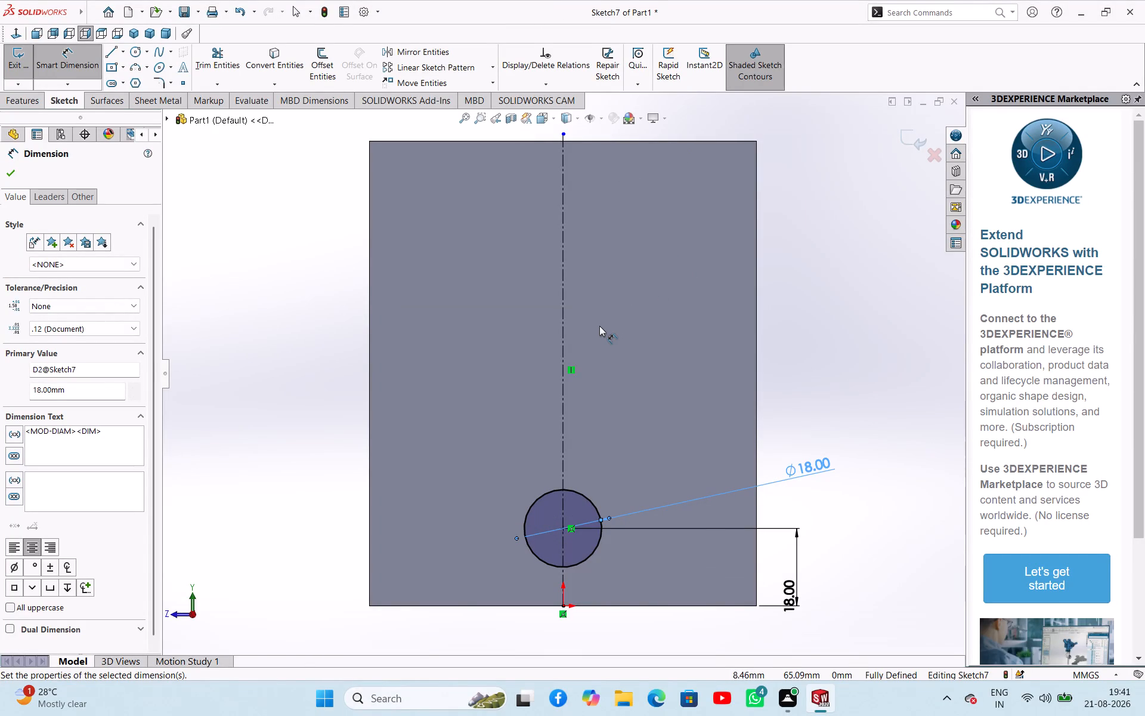
Add a vertical length dimension to the centerline in the end leg's sketch, placed outside the face.
click(562, 328)
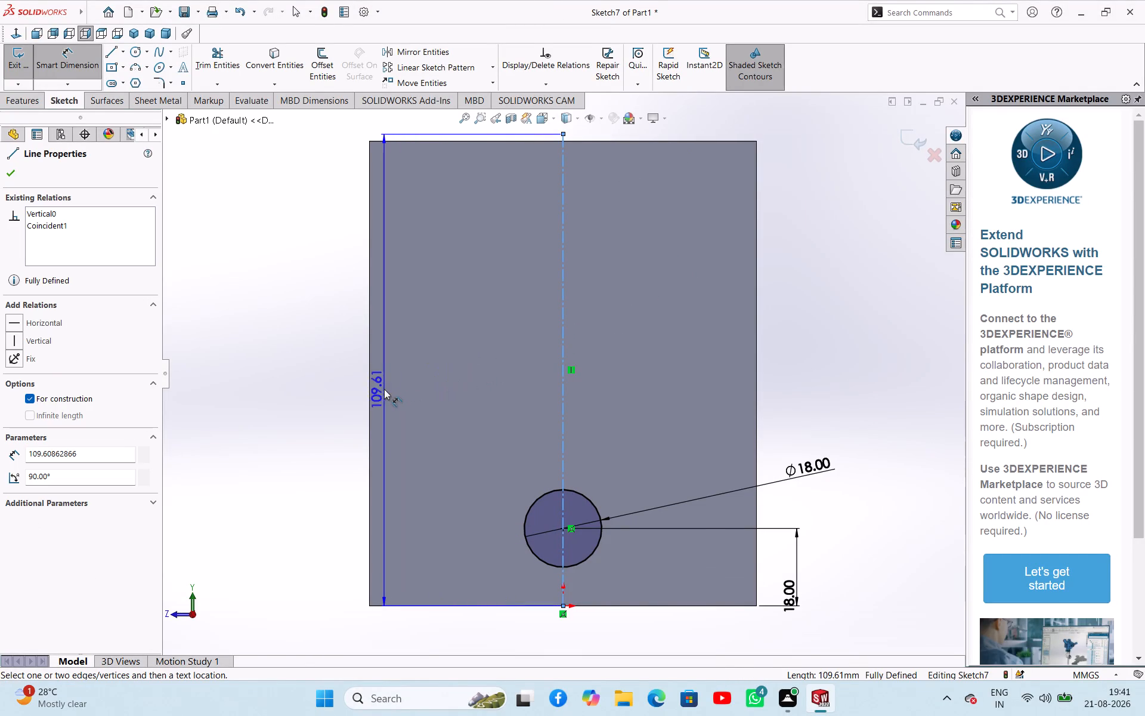
click(371, 387)
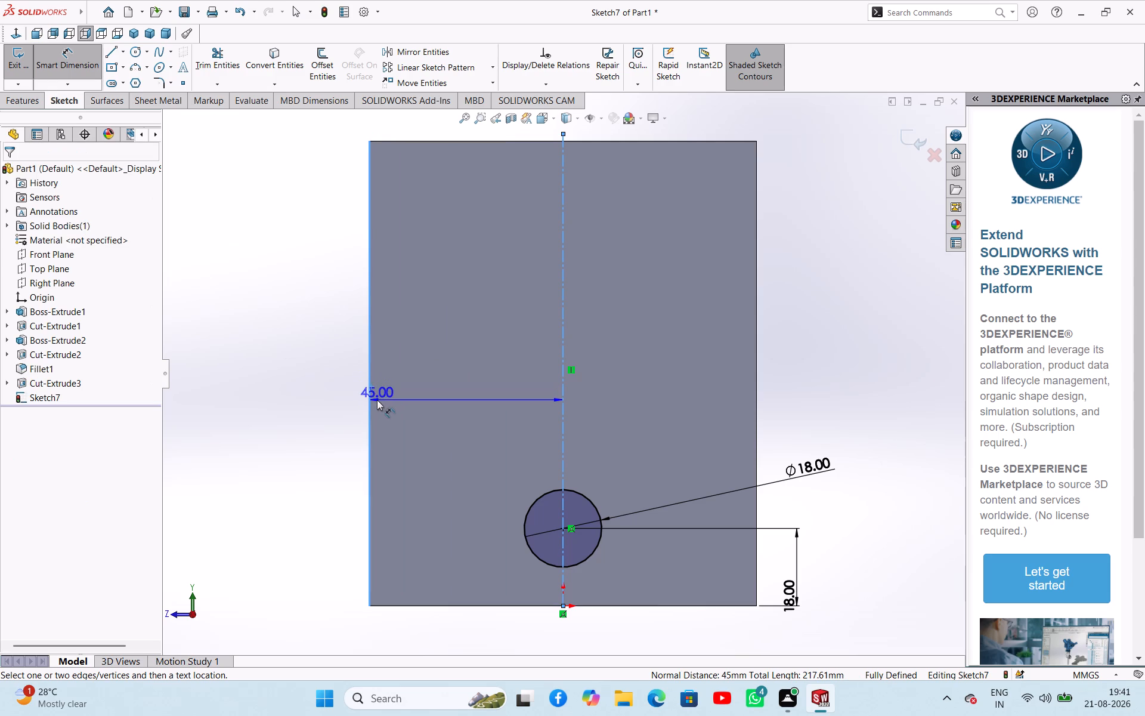
key(Escape)
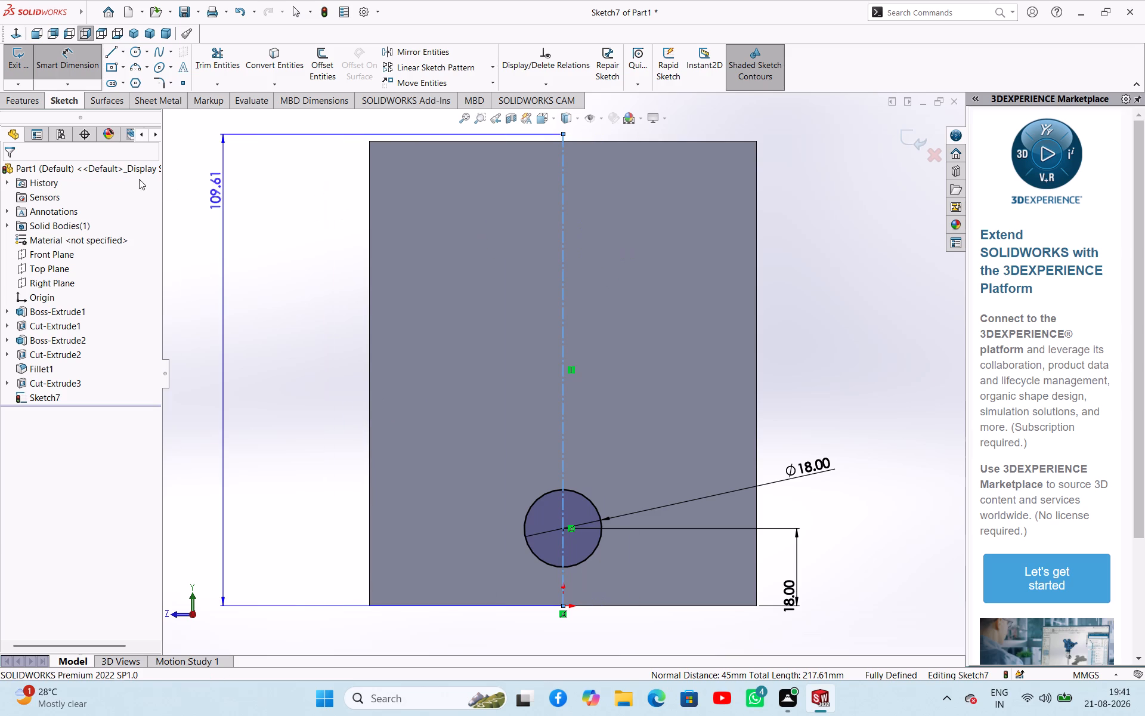
right_click(289, 263)
click(304, 260)
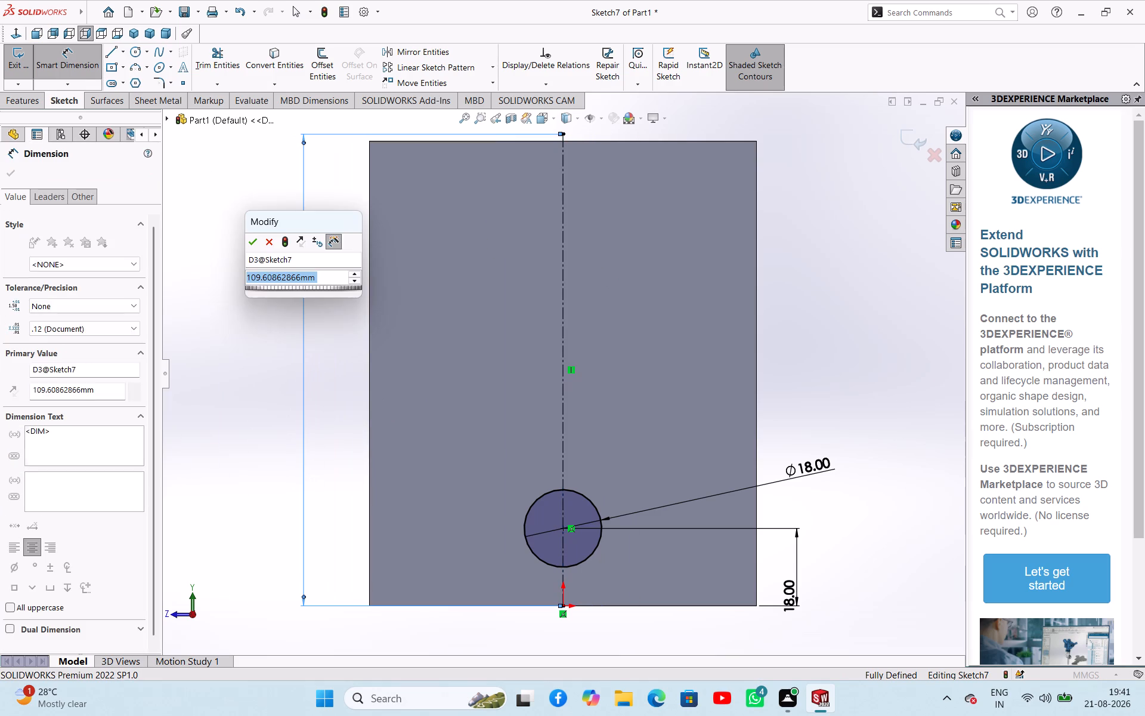
click(271, 243)
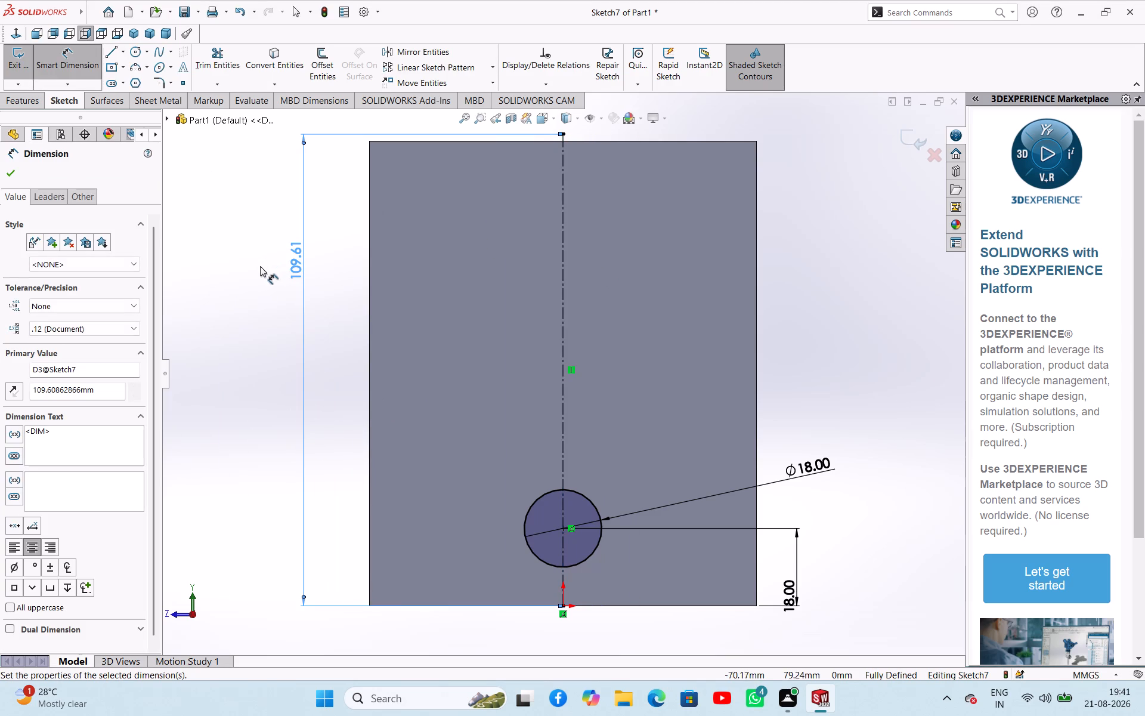
click(17, 172)
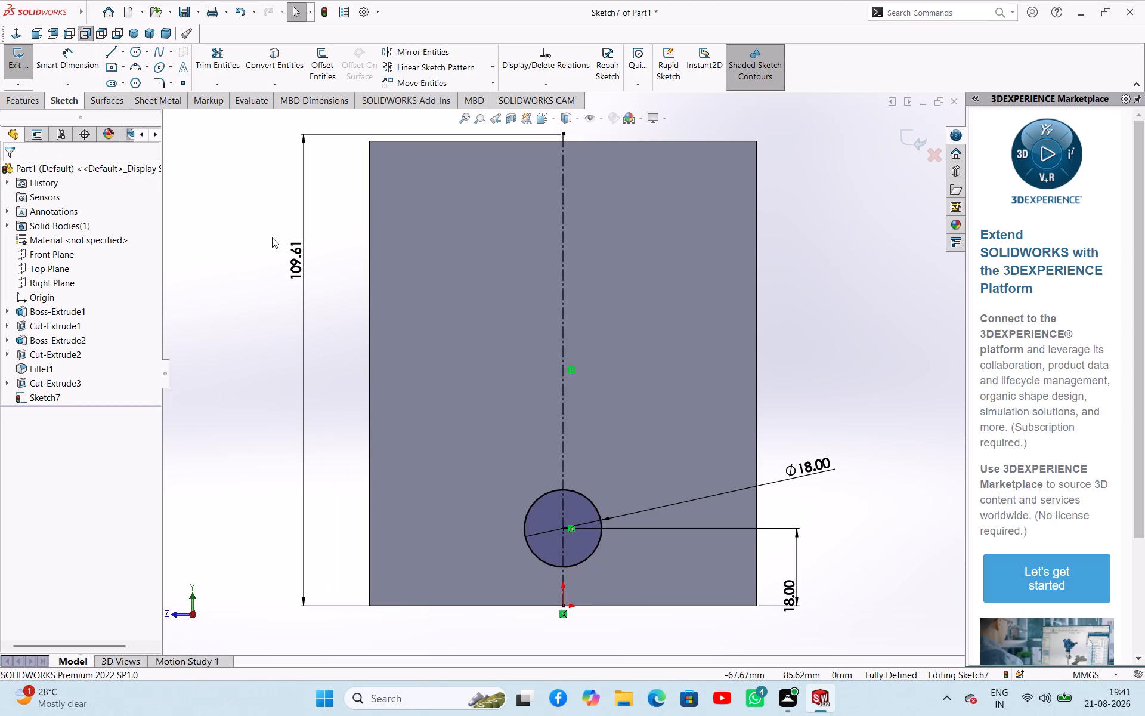
Finish the sketch and extrude-cut its circle through the end leg with a blind depth of 72 mm.
click(11, 60)
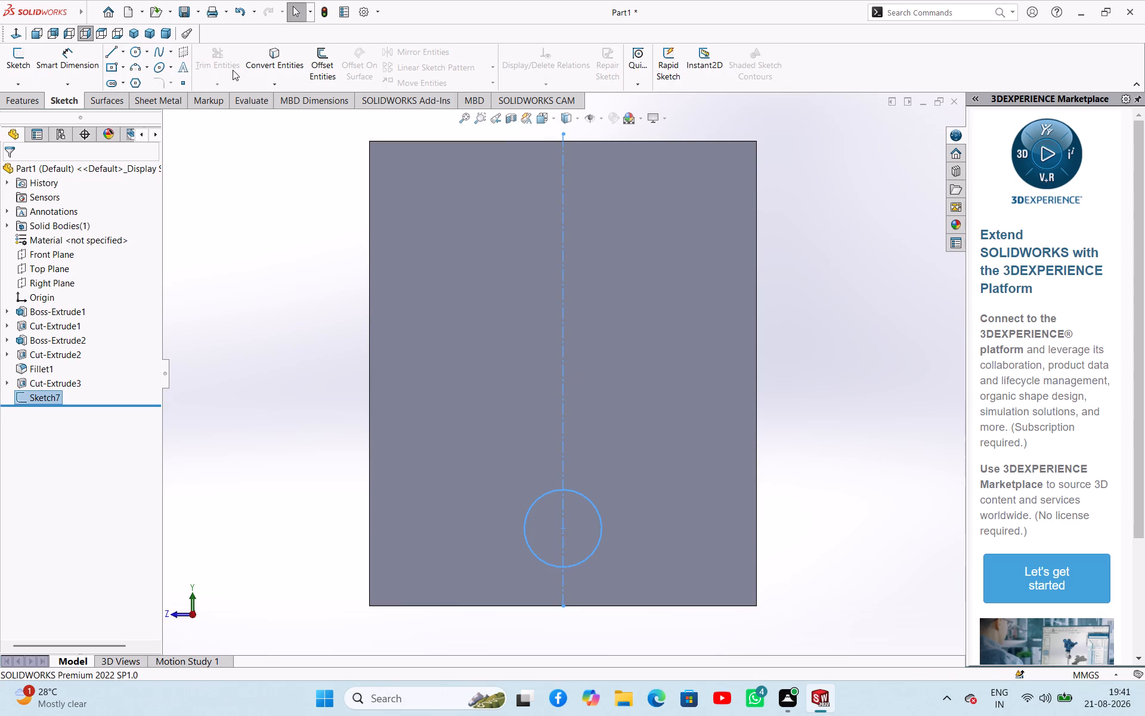
click(32, 103)
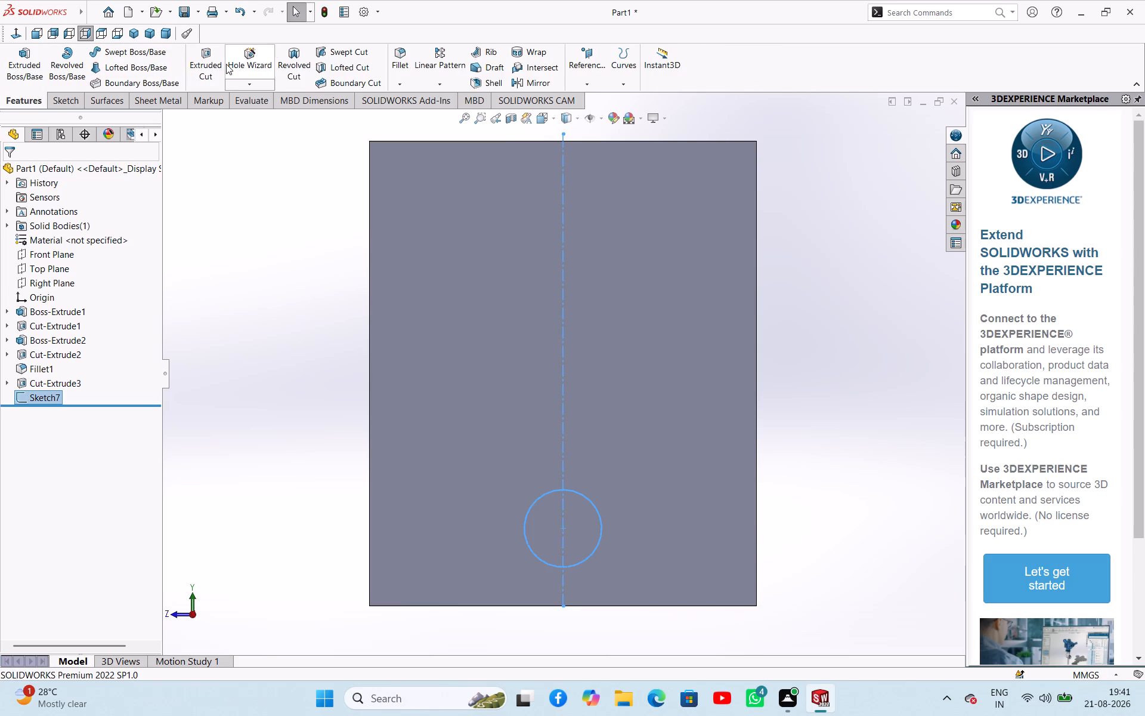
click(205, 60)
middle_drag(275, 243, 370, 284)
scroll(386, 301, up, 7)
middle_drag(782, 267, 826, 286)
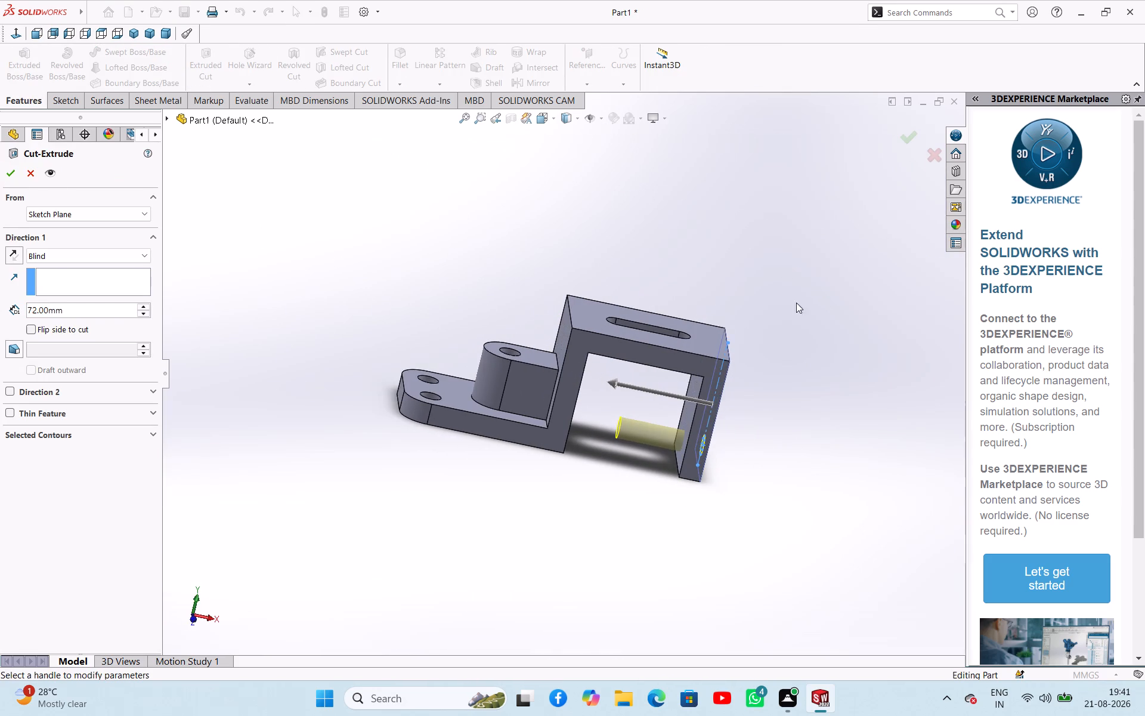
click(7, 177)
click(678, 533)
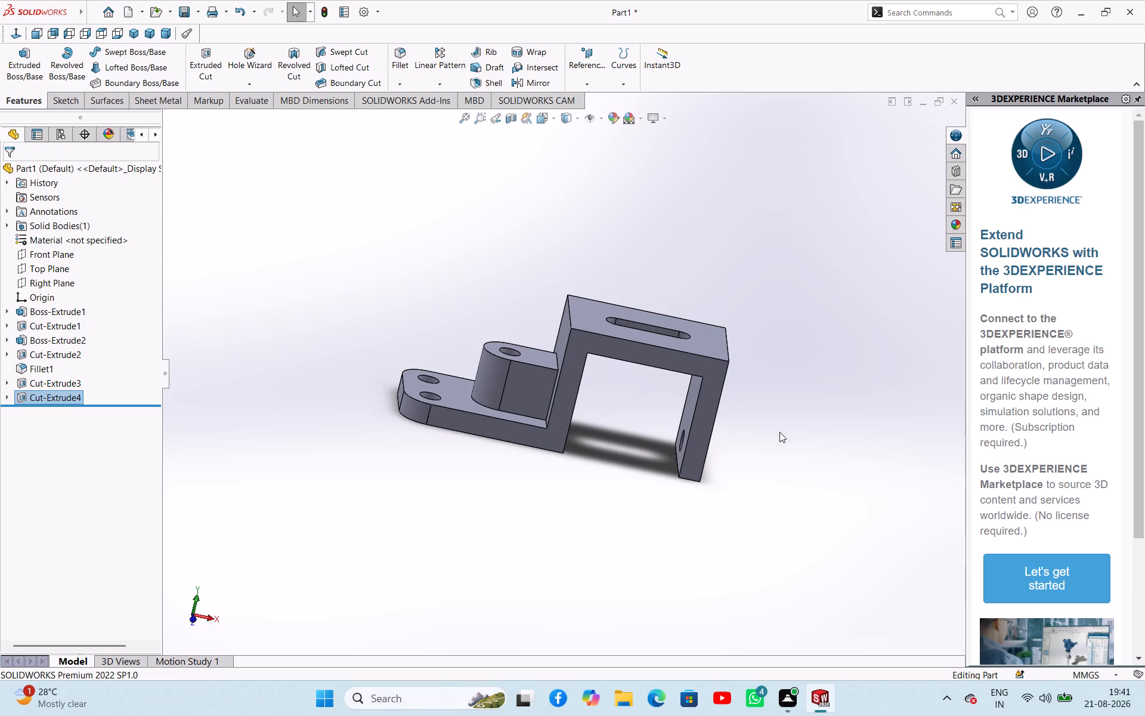
Measure the distance from the plate's bottom vertex at the corner fillet to the raised top's nearest upper corner on the same side.
middle_drag(781, 430, 642, 397)
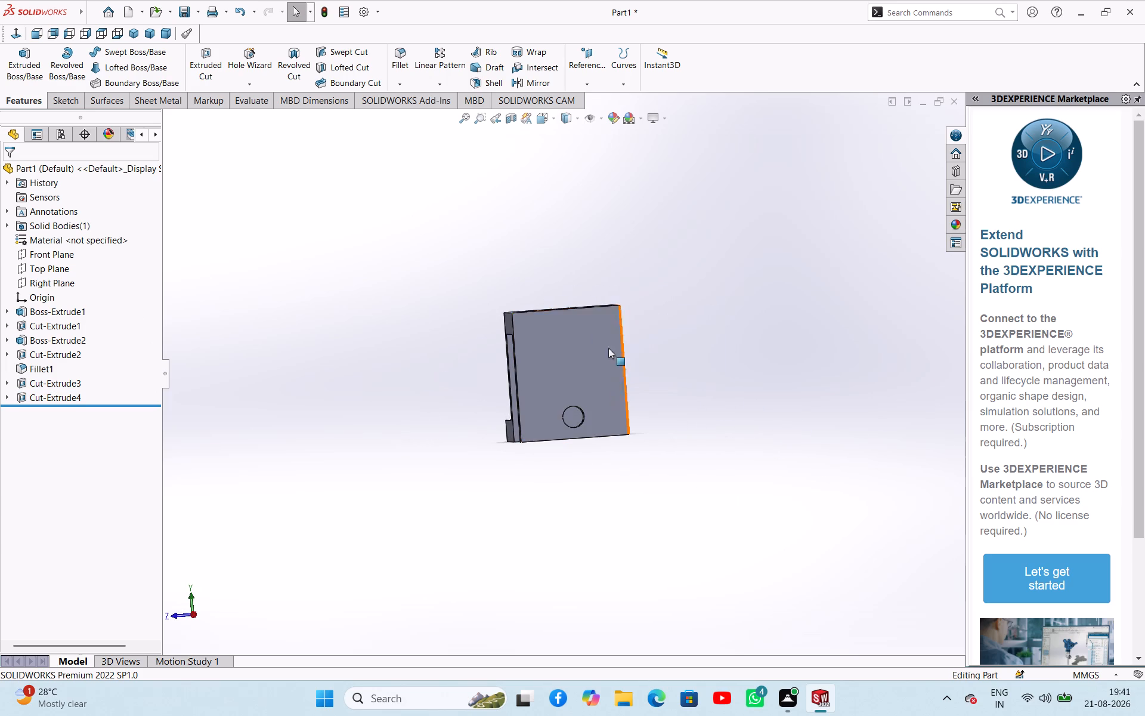
middle_drag(438, 244, 574, 453)
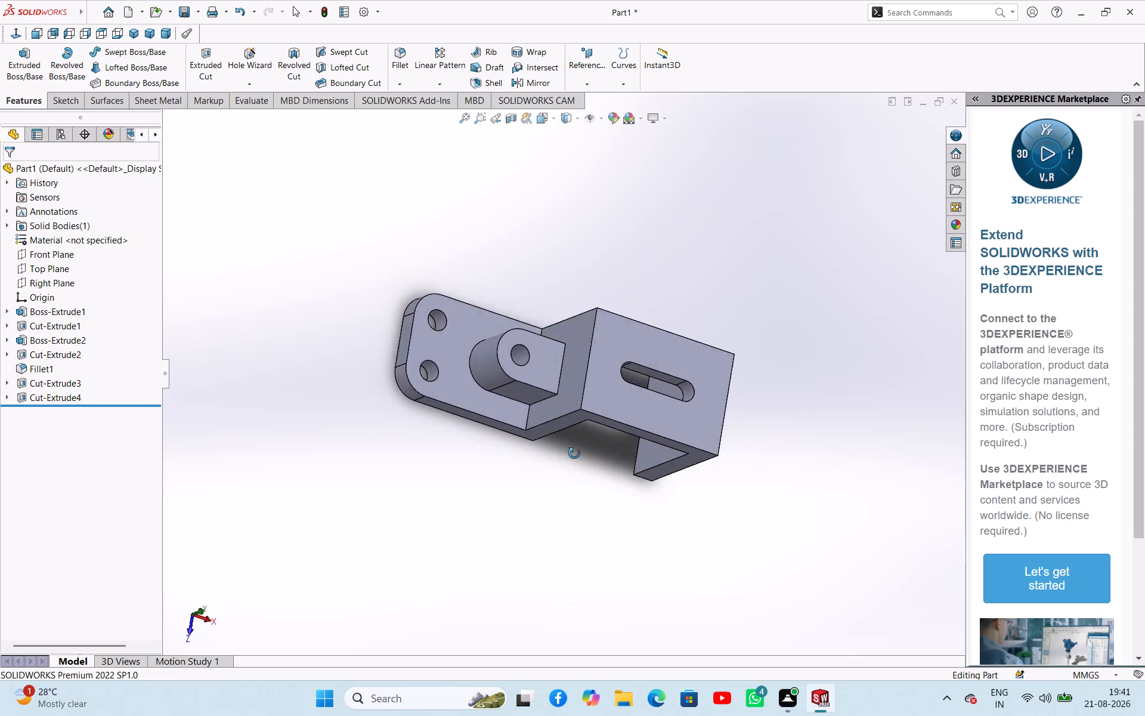
middle_drag(574, 453, 535, 476)
scroll(535, 476, up, 1)
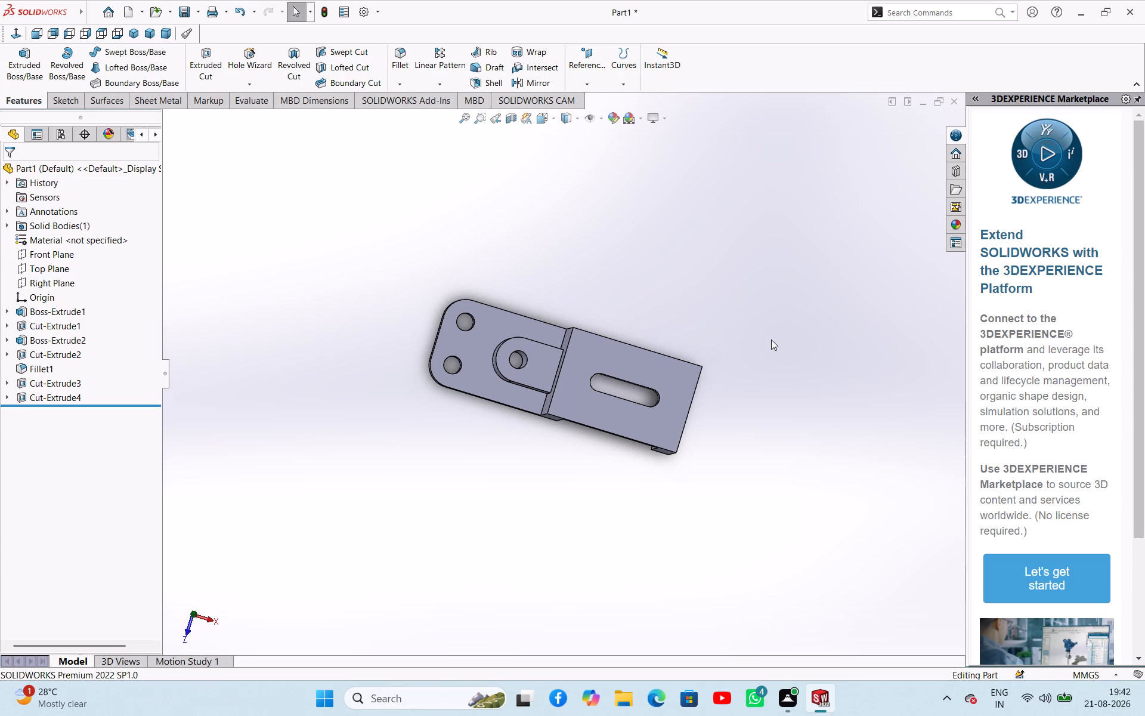
middle_drag(772, 340, 797, 166)
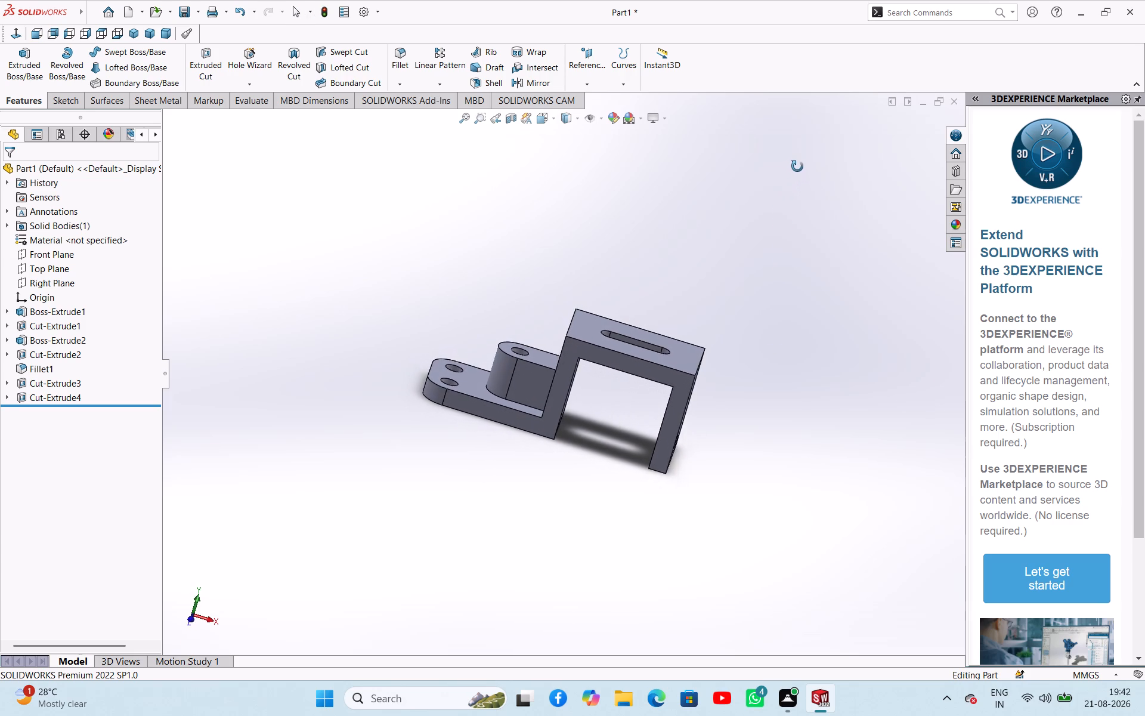
middle_drag(797, 166, 799, 152)
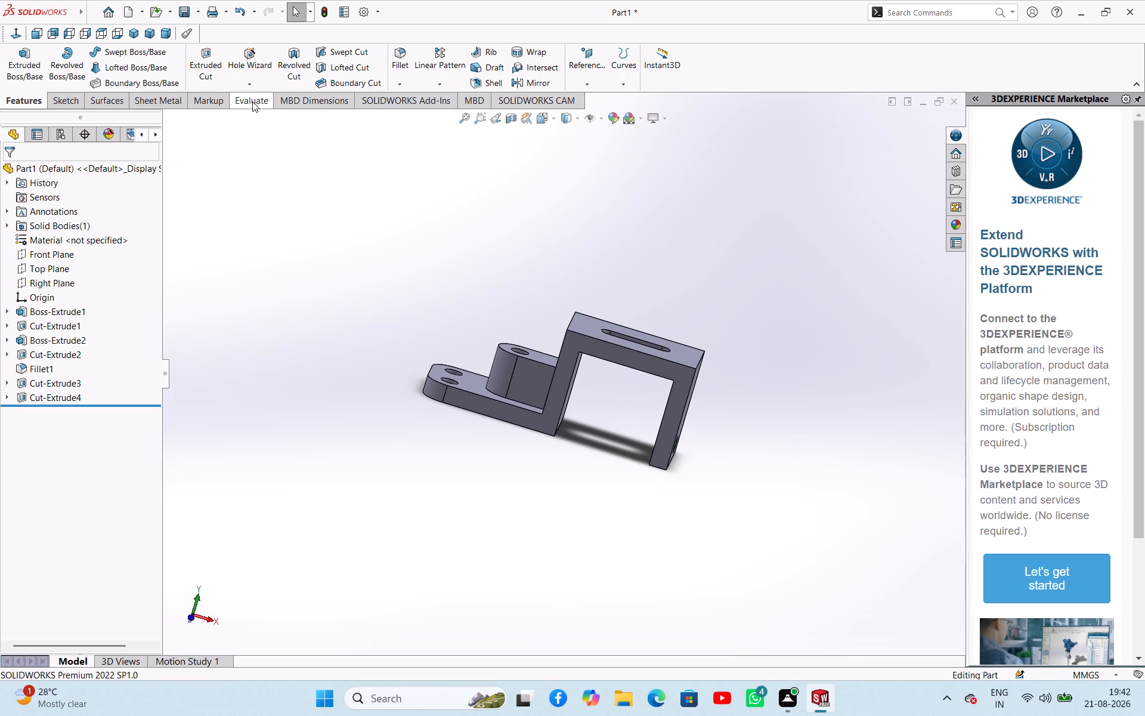
click(242, 99)
click(141, 76)
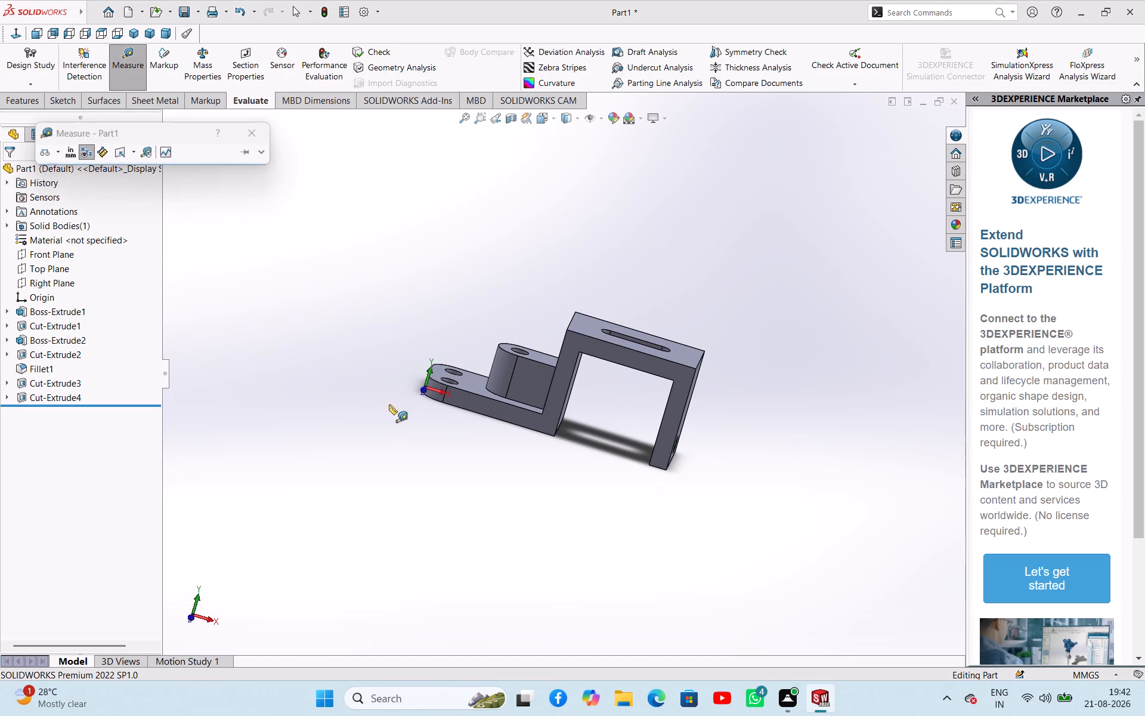
click(442, 403)
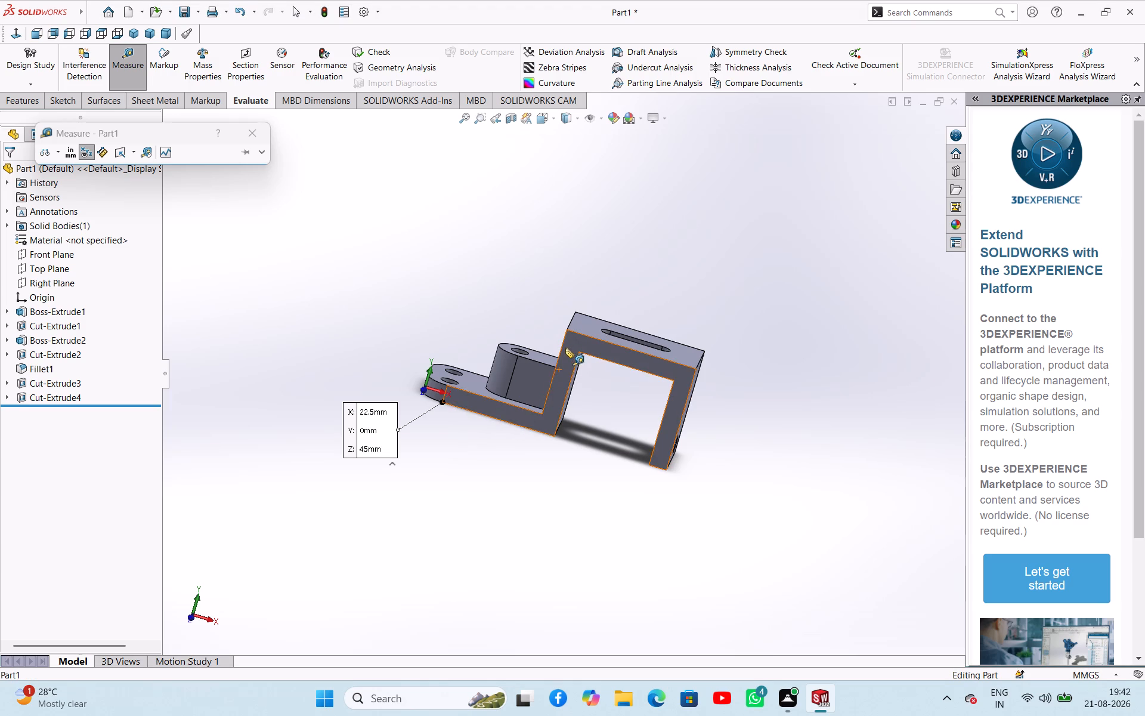
click(565, 331)
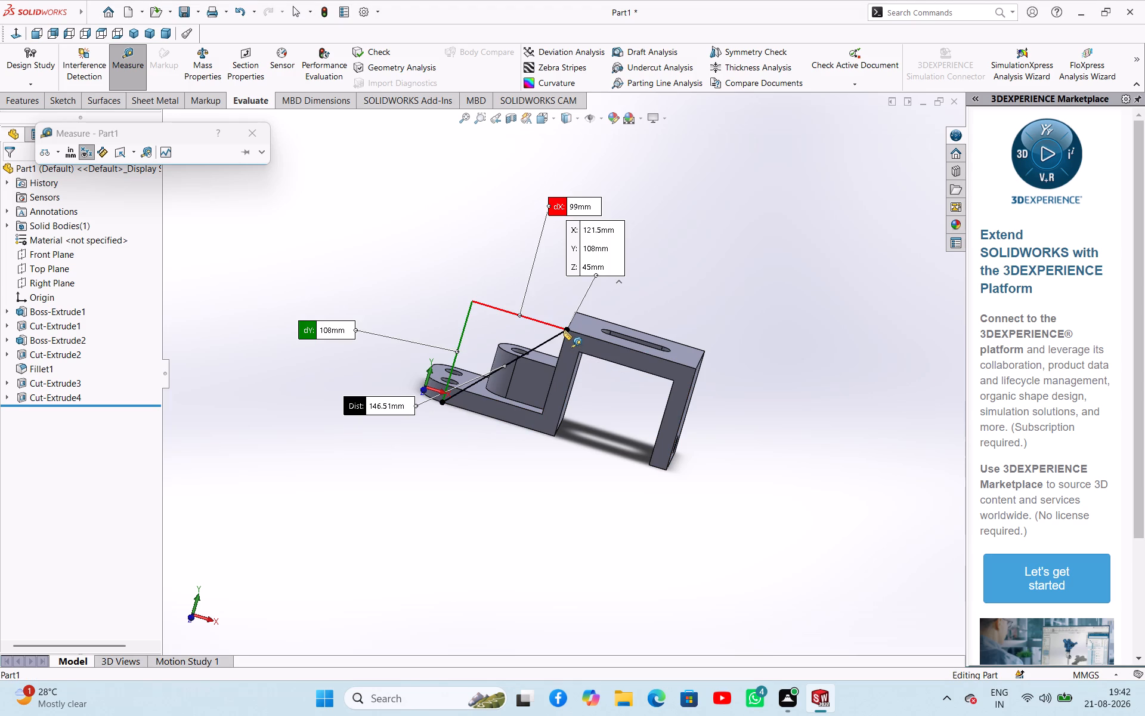
Measure the distance between the plate's bottom vertex at the corner fillet and the boss's top vertex where its rounded end meets the straight side.
middle_drag(528, 486, 518, 418)
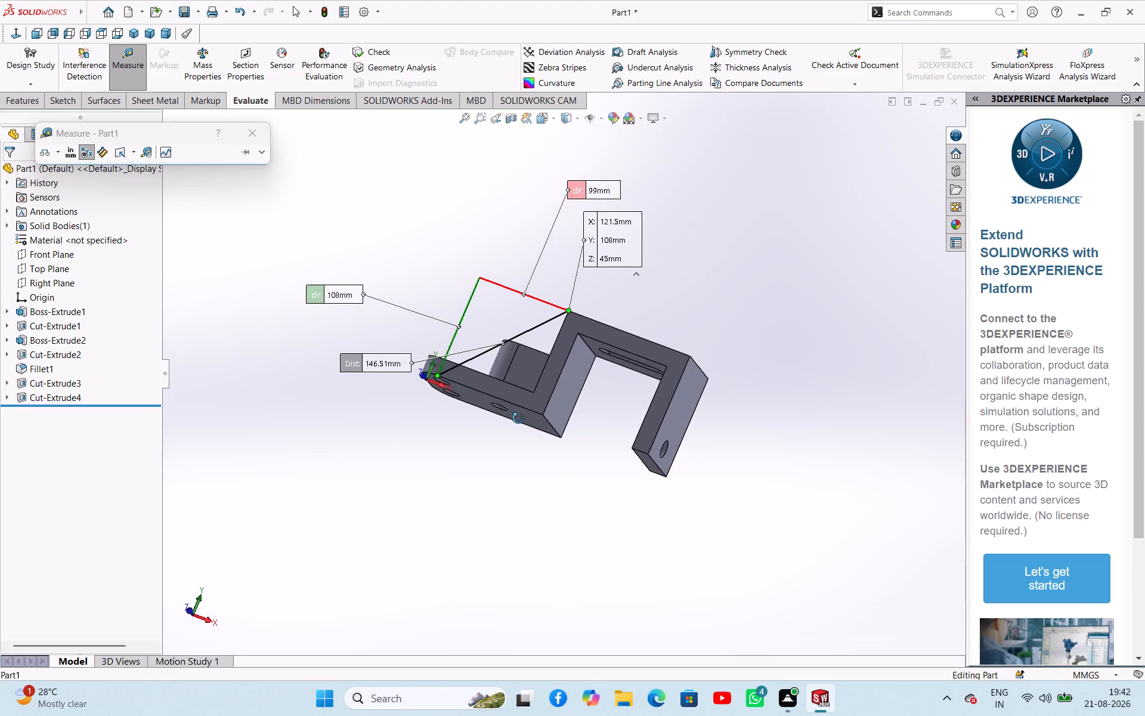
middle_drag(518, 418, 535, 458)
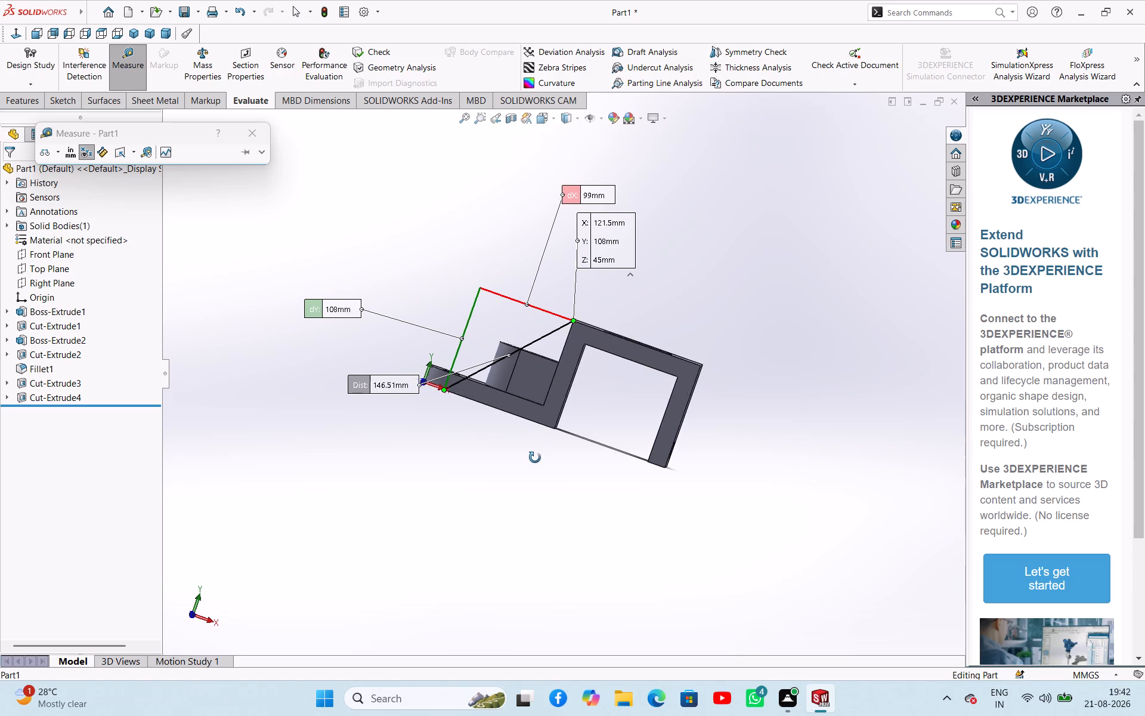
middle_drag(535, 458, 528, 456)
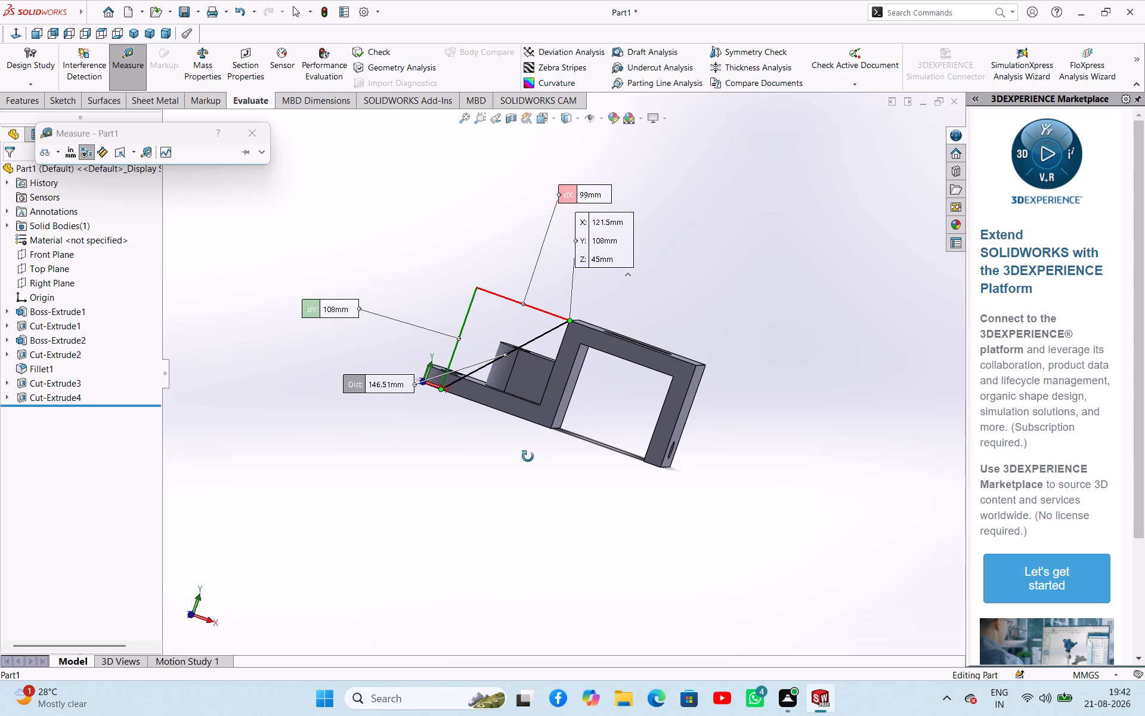
middle_drag(528, 456, 531, 455)
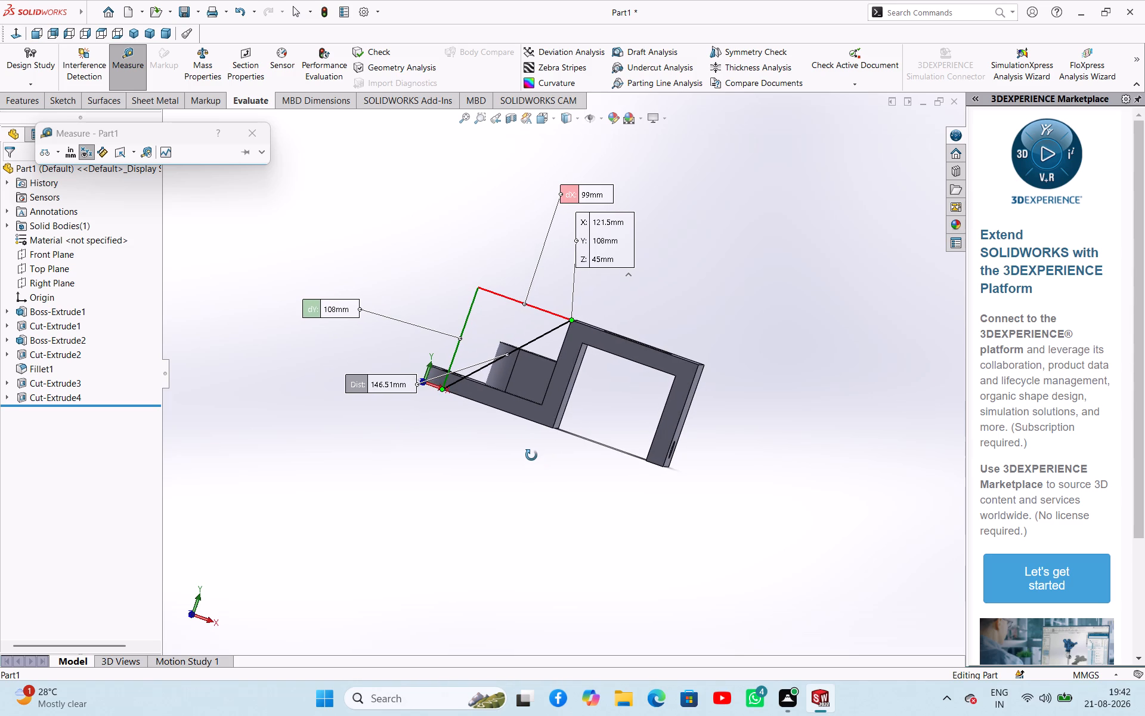
middle_drag(531, 455, 541, 496)
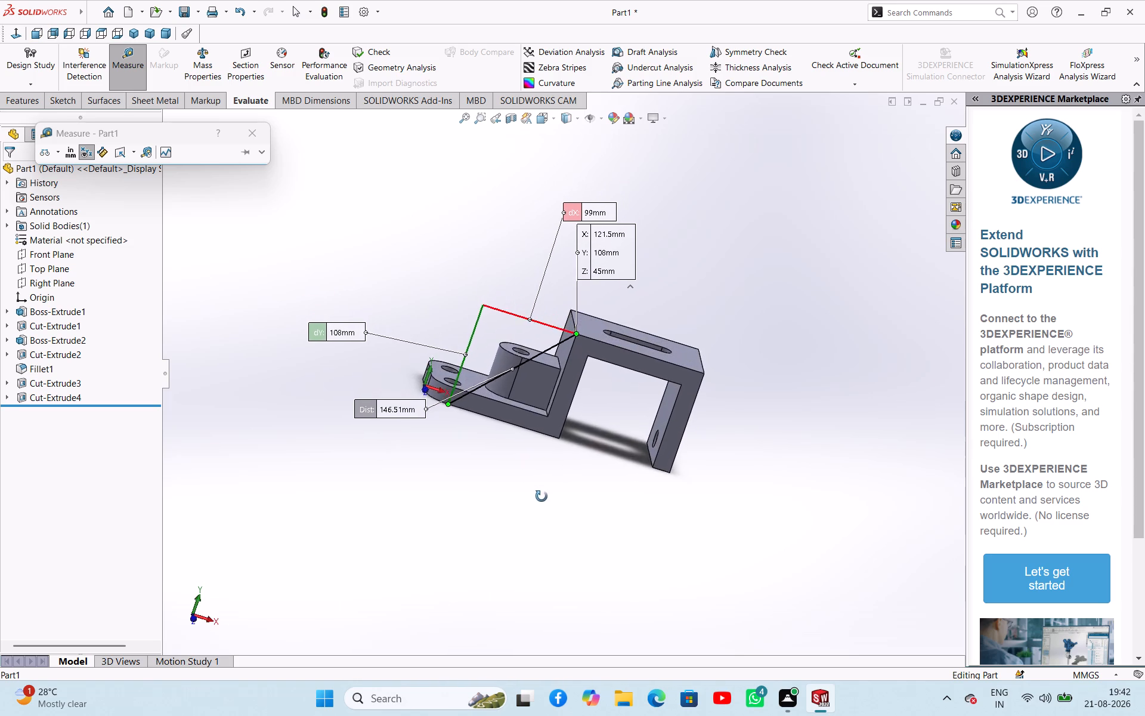
middle_drag(541, 496, 541, 493)
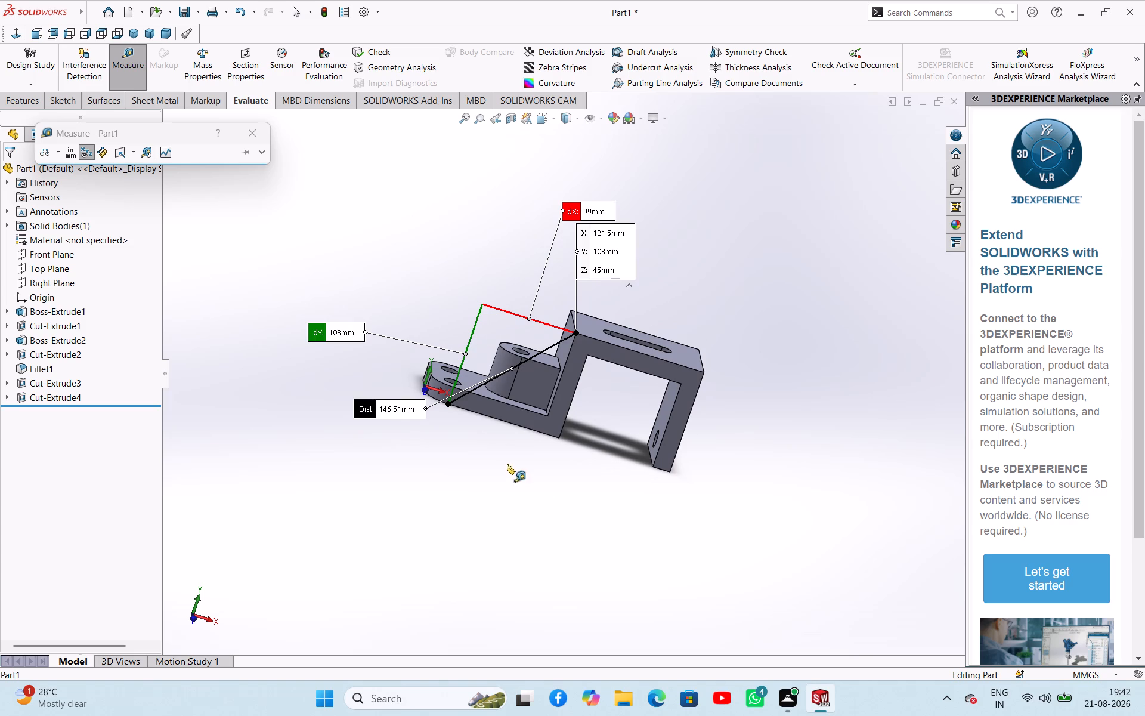
click(522, 359)
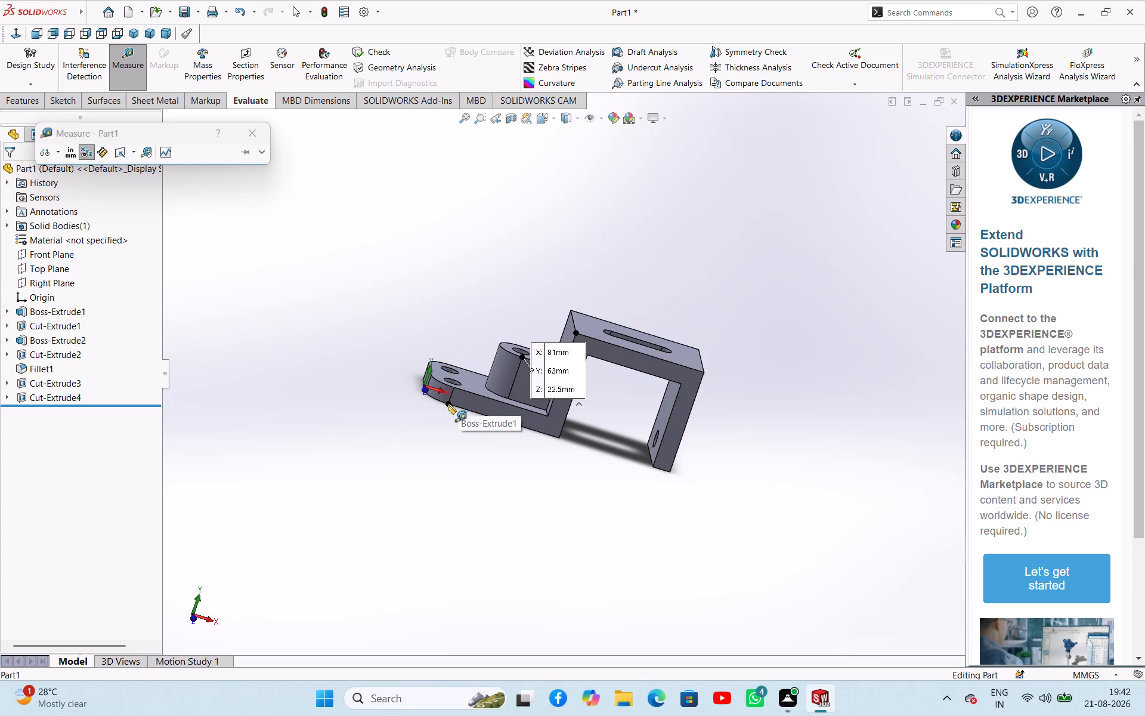
click(448, 404)
click(561, 469)
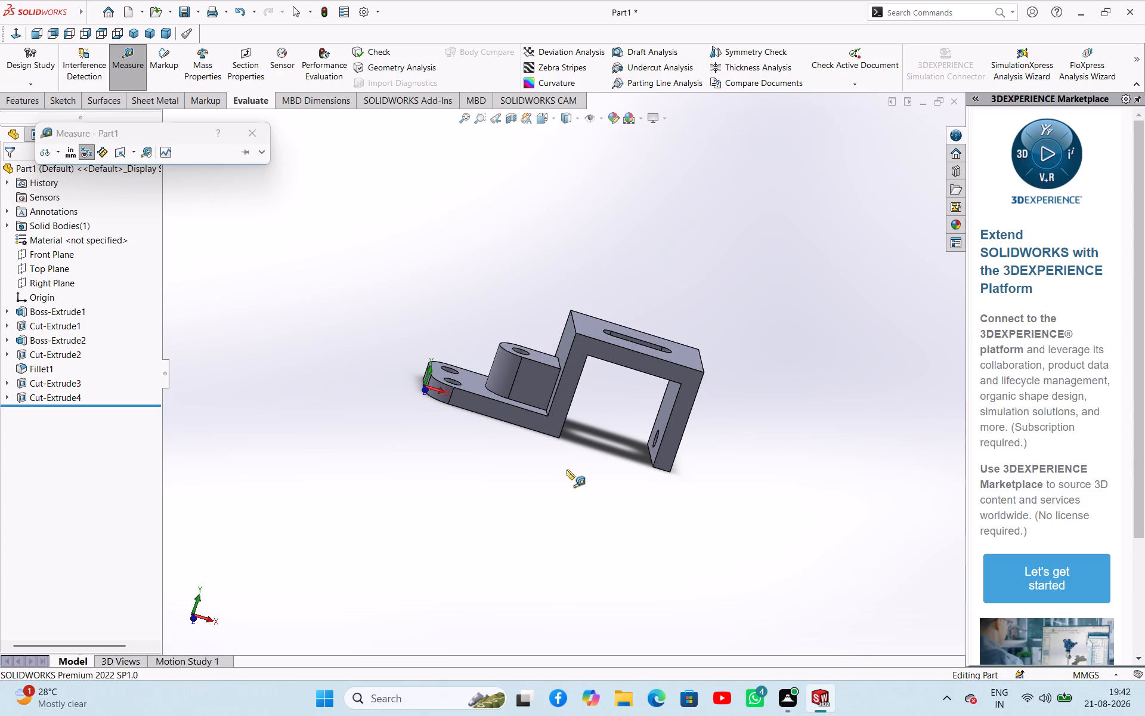
middle_drag(657, 483, 670, 453)
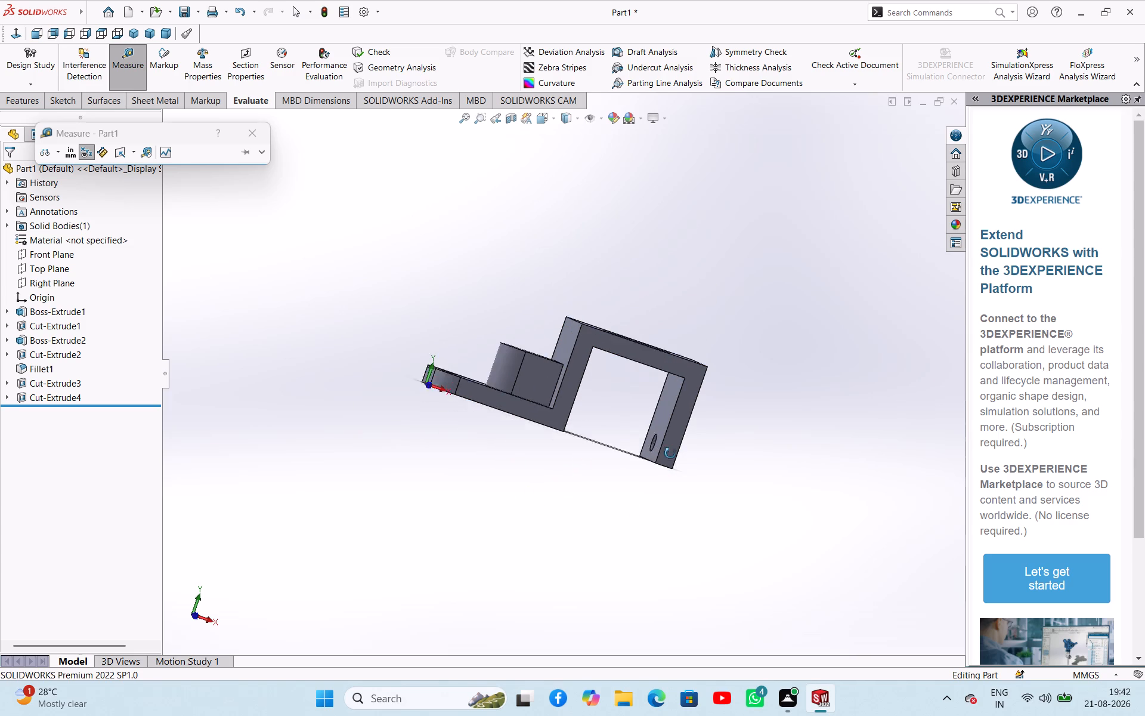
middle_drag(670, 453, 686, 493)
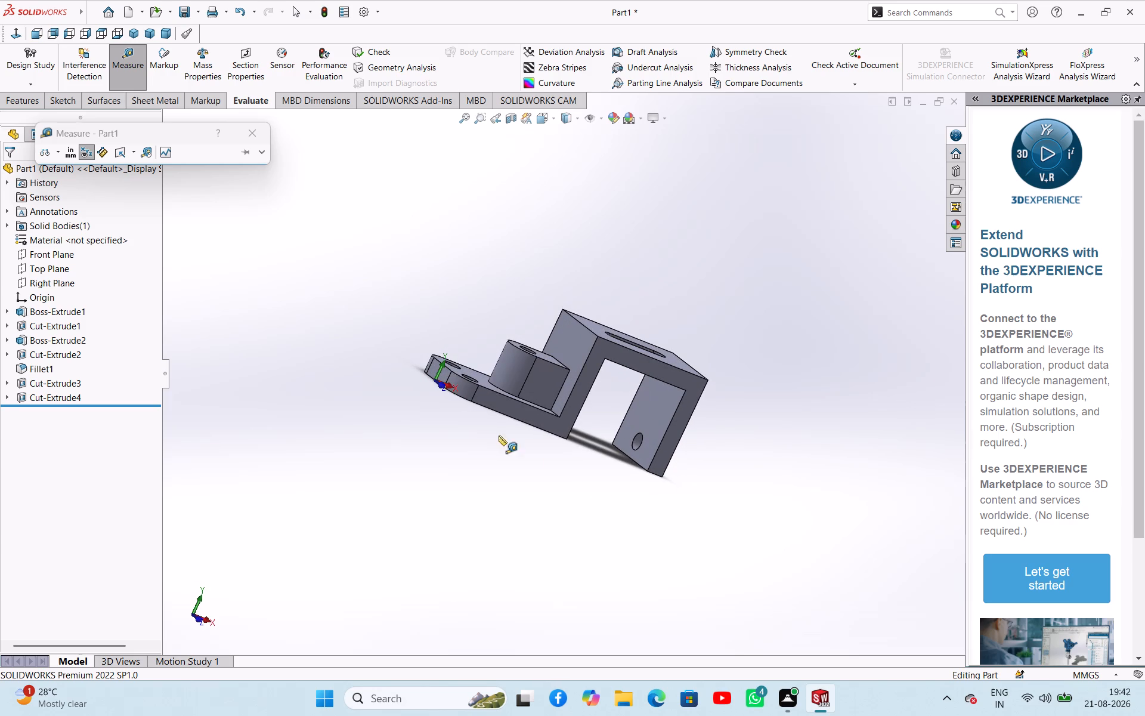
click(471, 401)
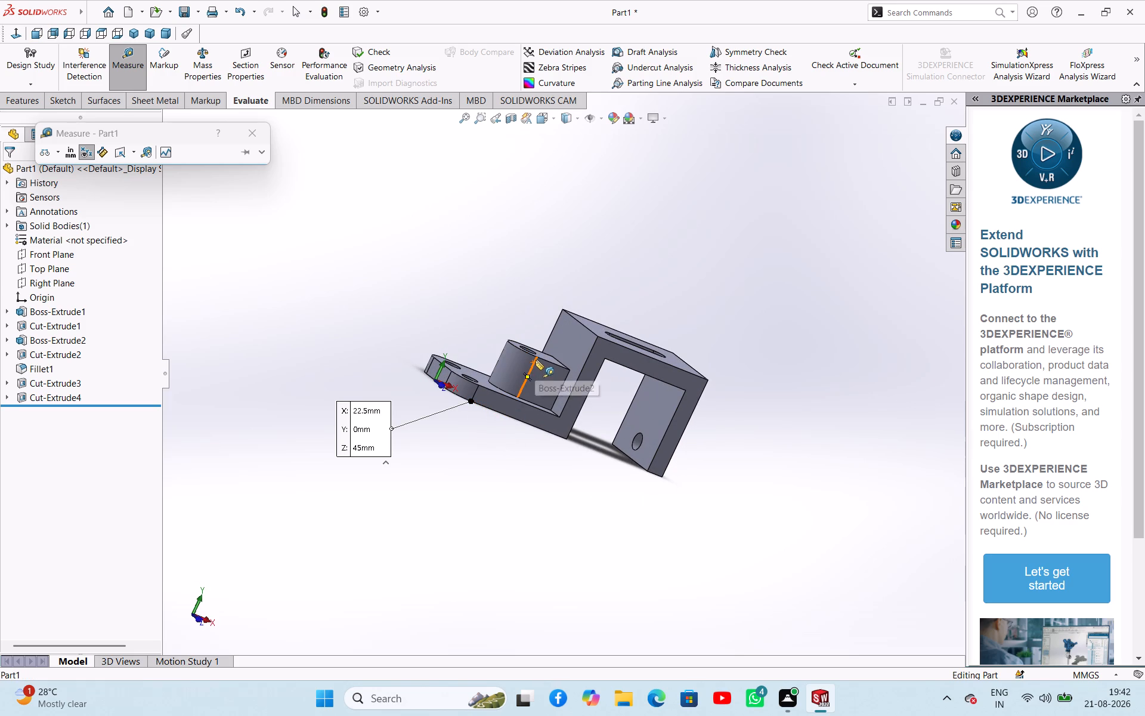
ctrl+click(537, 357)
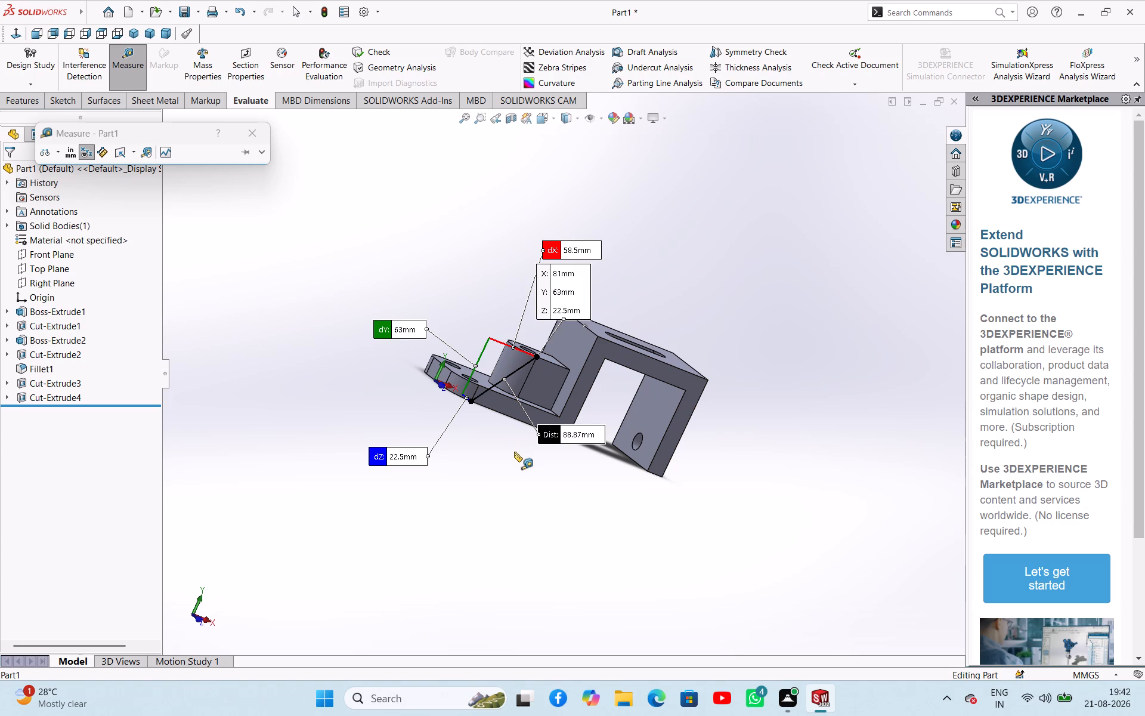
middle_drag(514, 452, 509, 437)
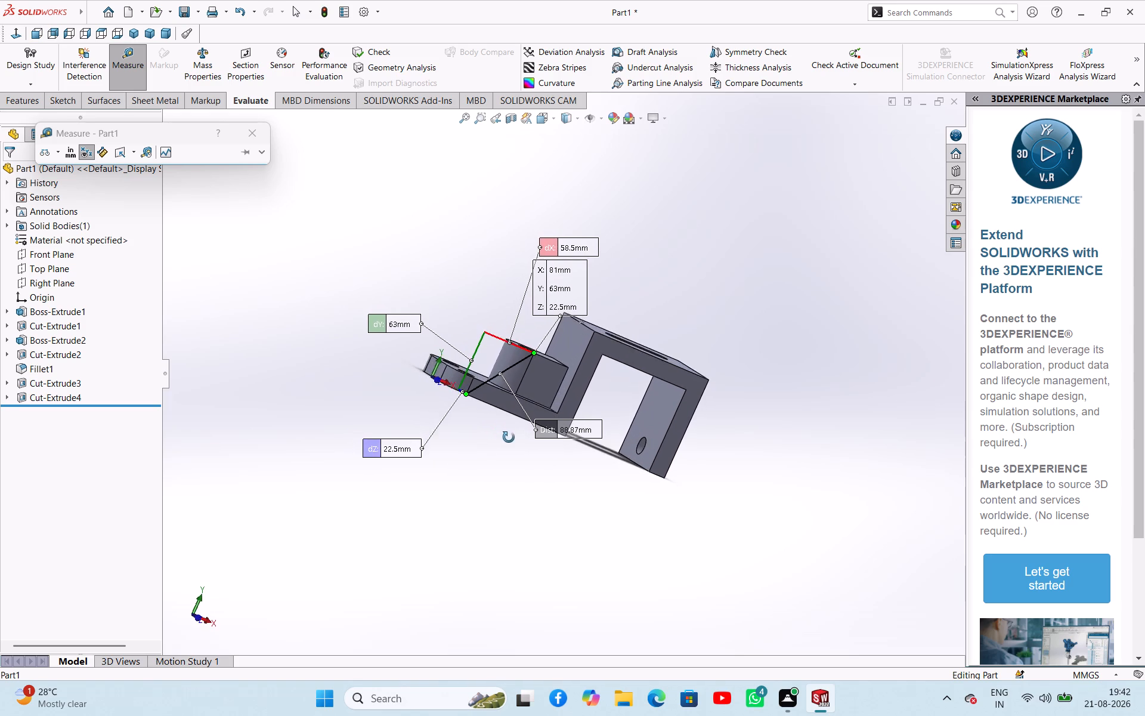
middle_drag(509, 437, 463, 472)
key(Escape)
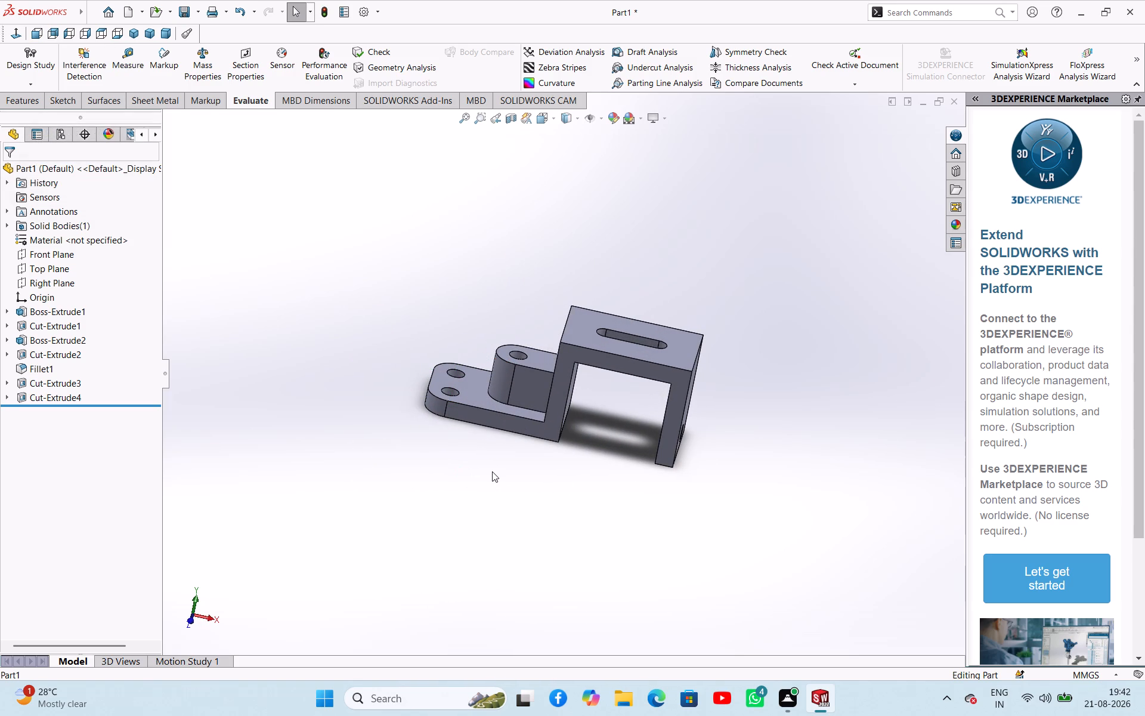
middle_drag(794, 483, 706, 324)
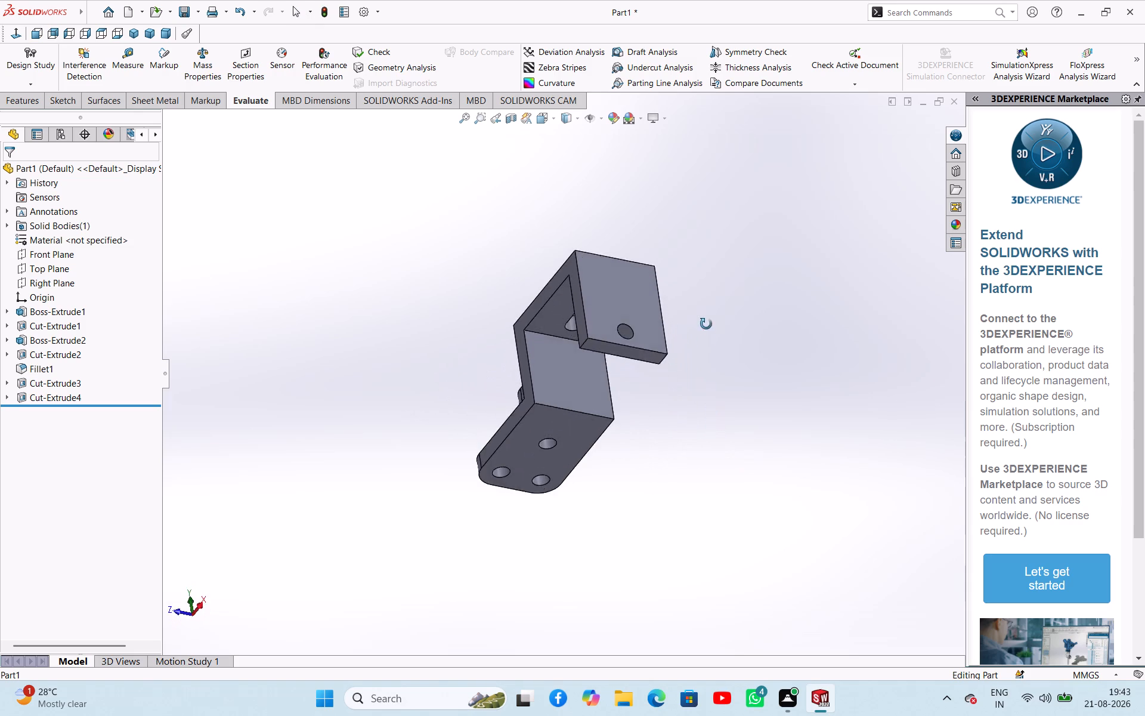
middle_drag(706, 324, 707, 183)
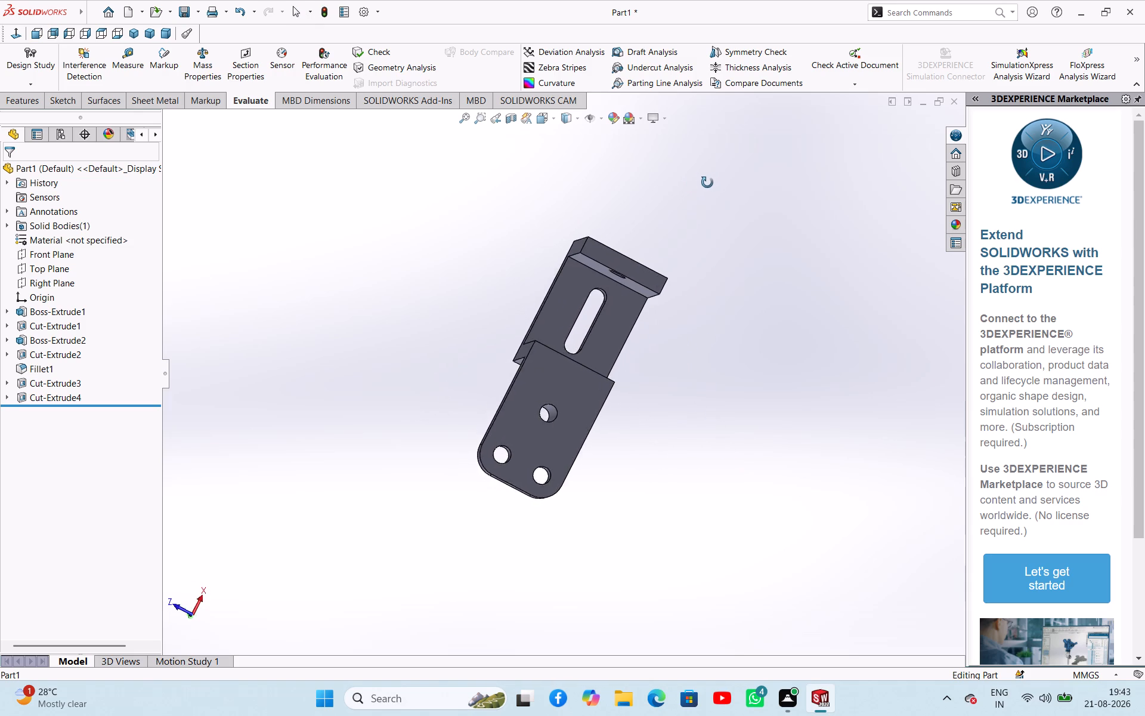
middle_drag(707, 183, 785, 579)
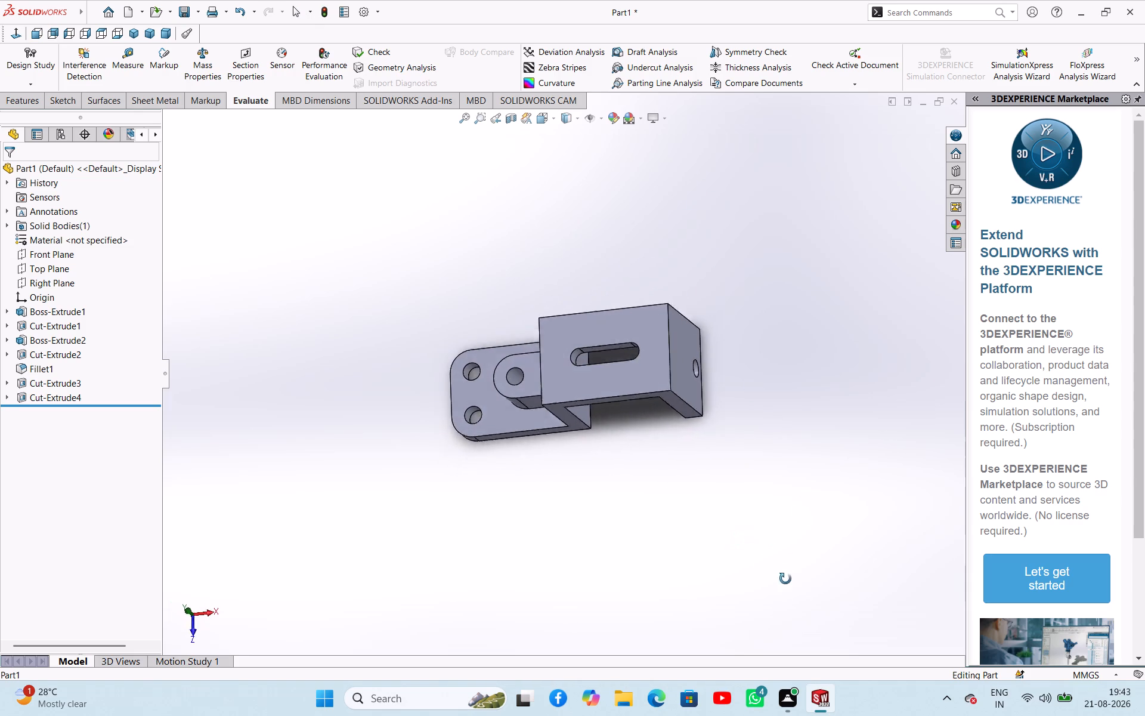
Save the part as MOUNTING BRACKET in the 21-08 folder inside fuji solid works.
middle_drag(785, 579, 826, 573)
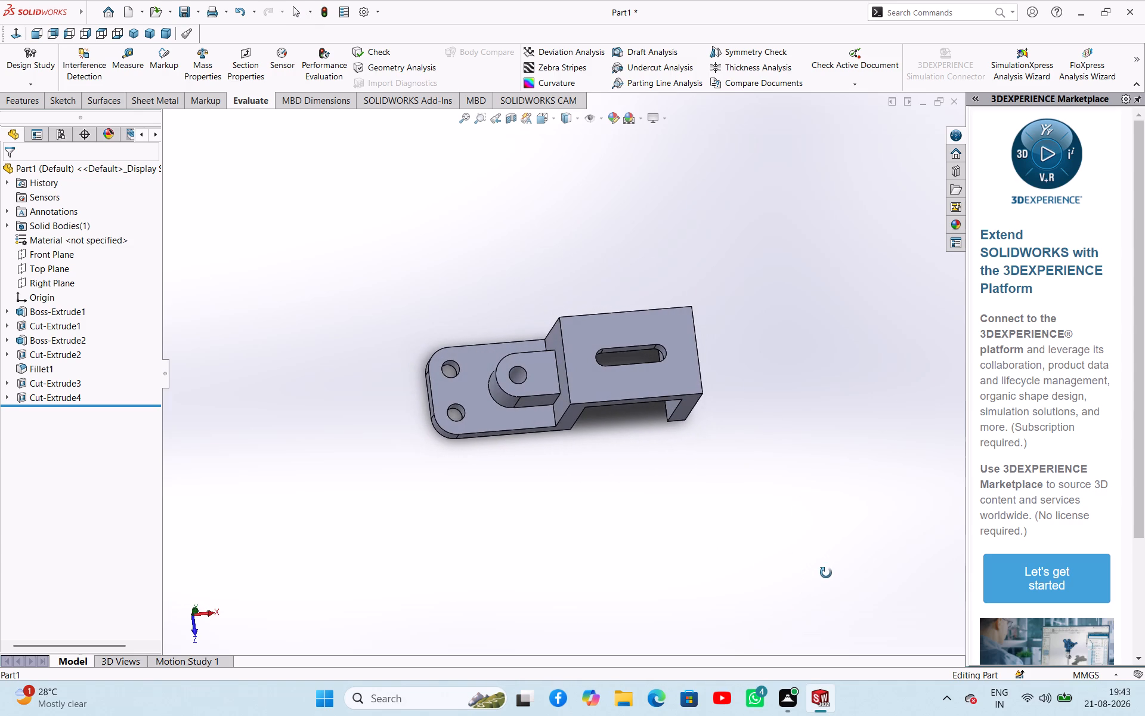
middle_drag(826, 573, 817, 514)
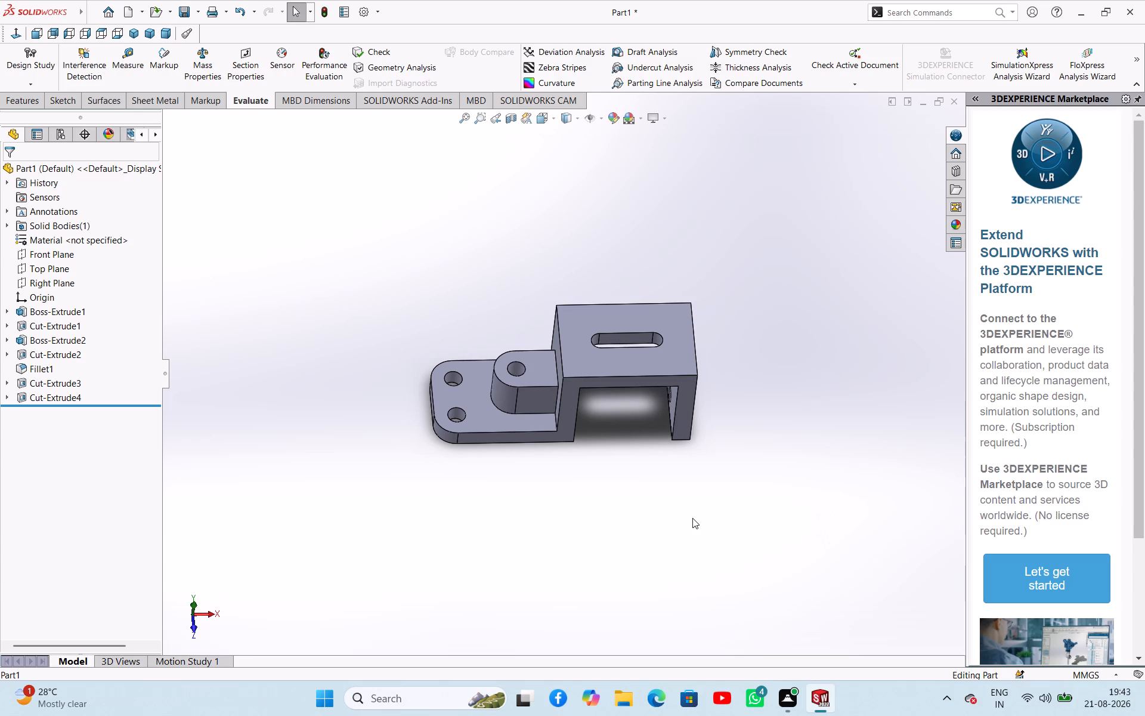
key(ctrl+s)
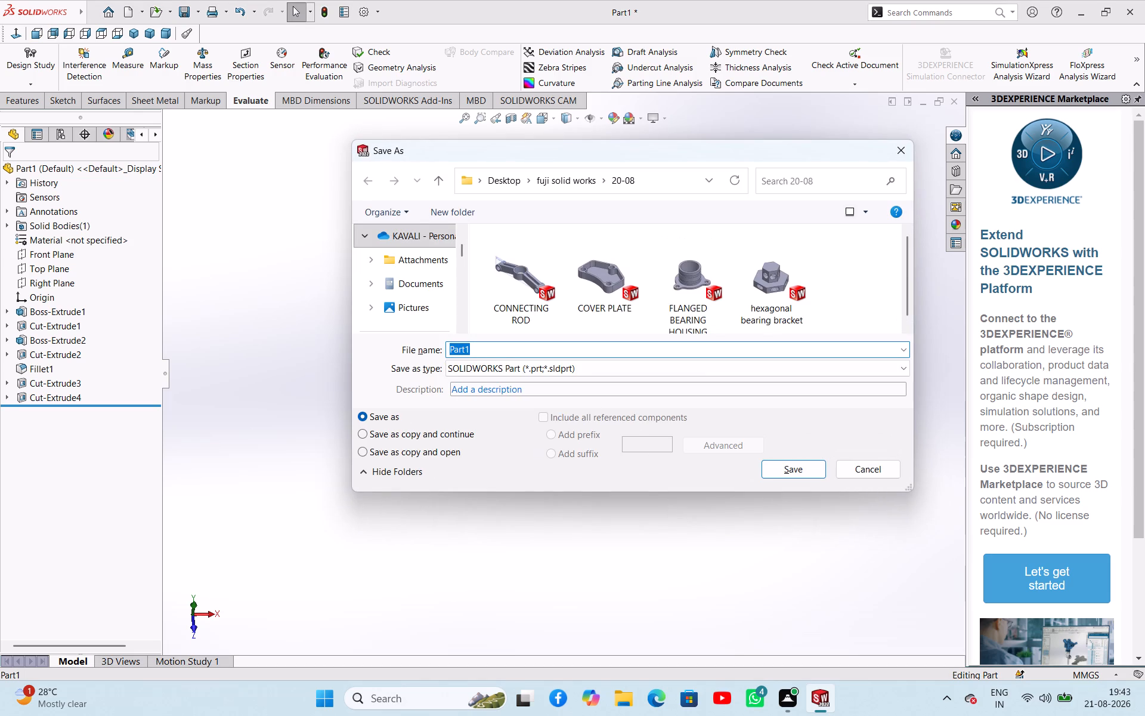
click(442, 184)
scroll(572, 299, down, 1)
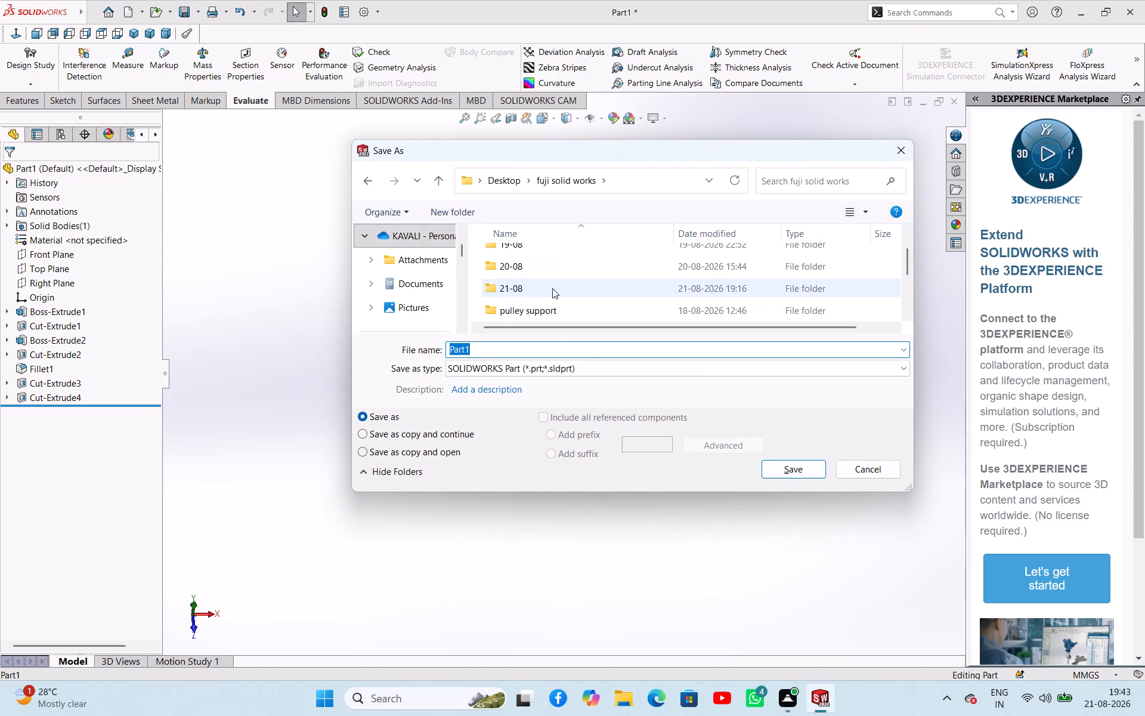
double_click(552, 288)
click(549, 343)
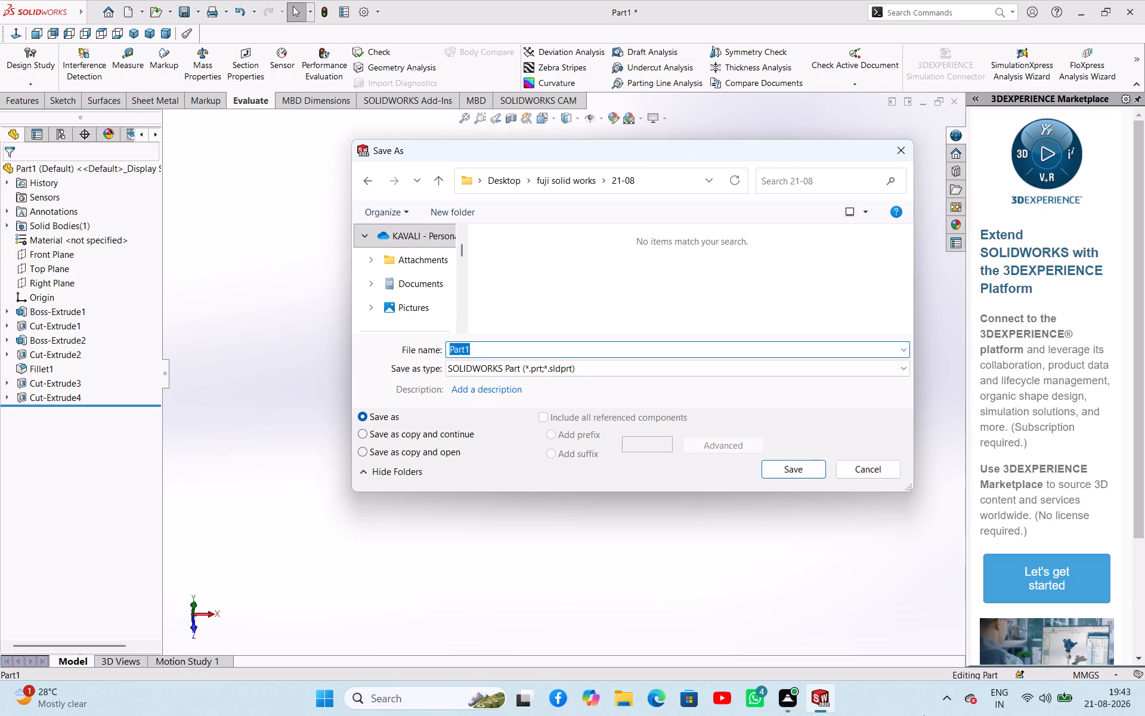
text(MO)
text(UNTIN)
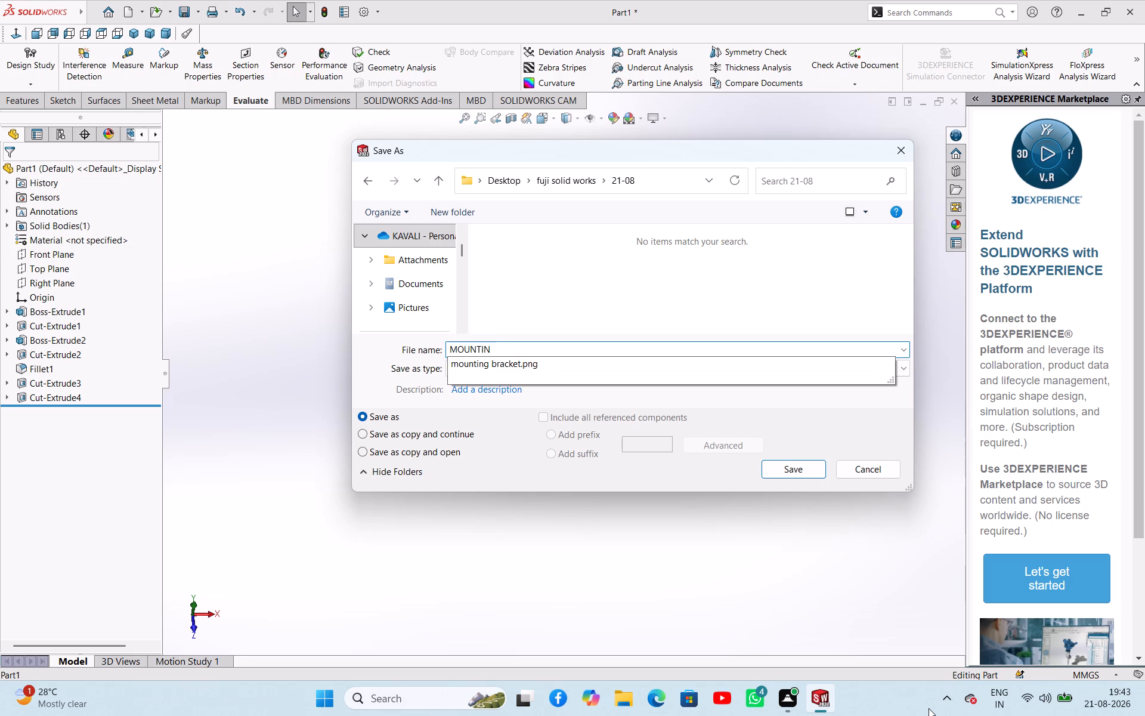
key(g)
key(space)
text(BRACKET)
click(806, 467)
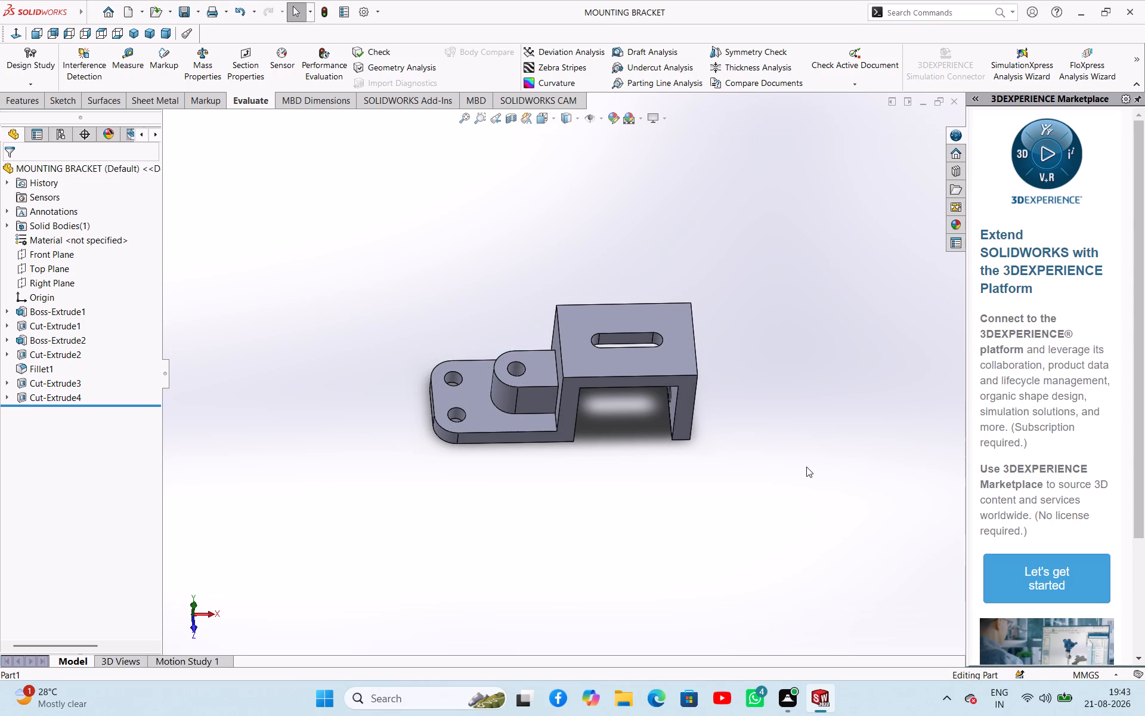
Create a new drawing on a standard A3 (ISO) sheet.
key(ctrl+n)
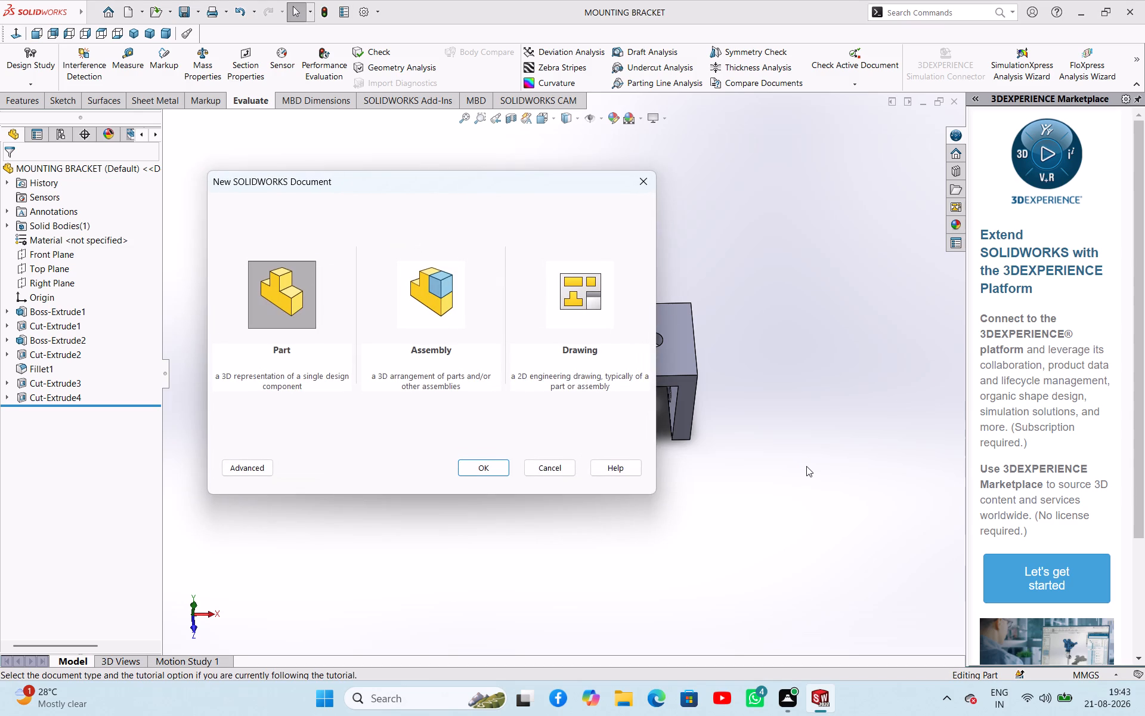
click(597, 296)
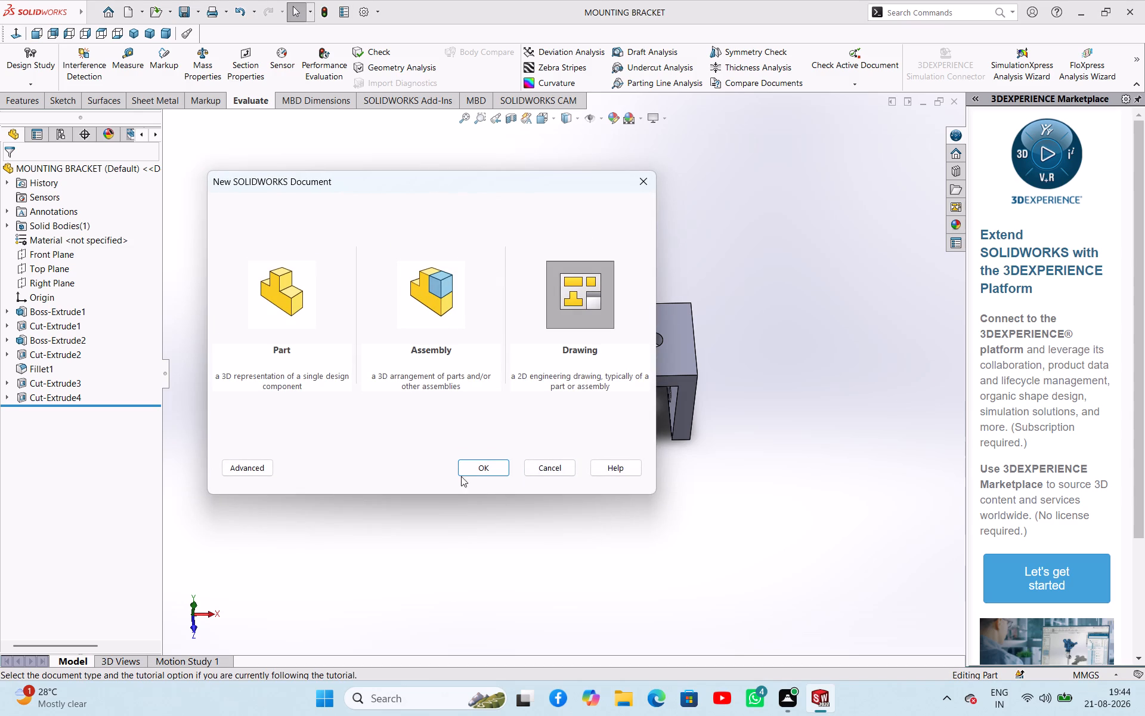
click(469, 473)
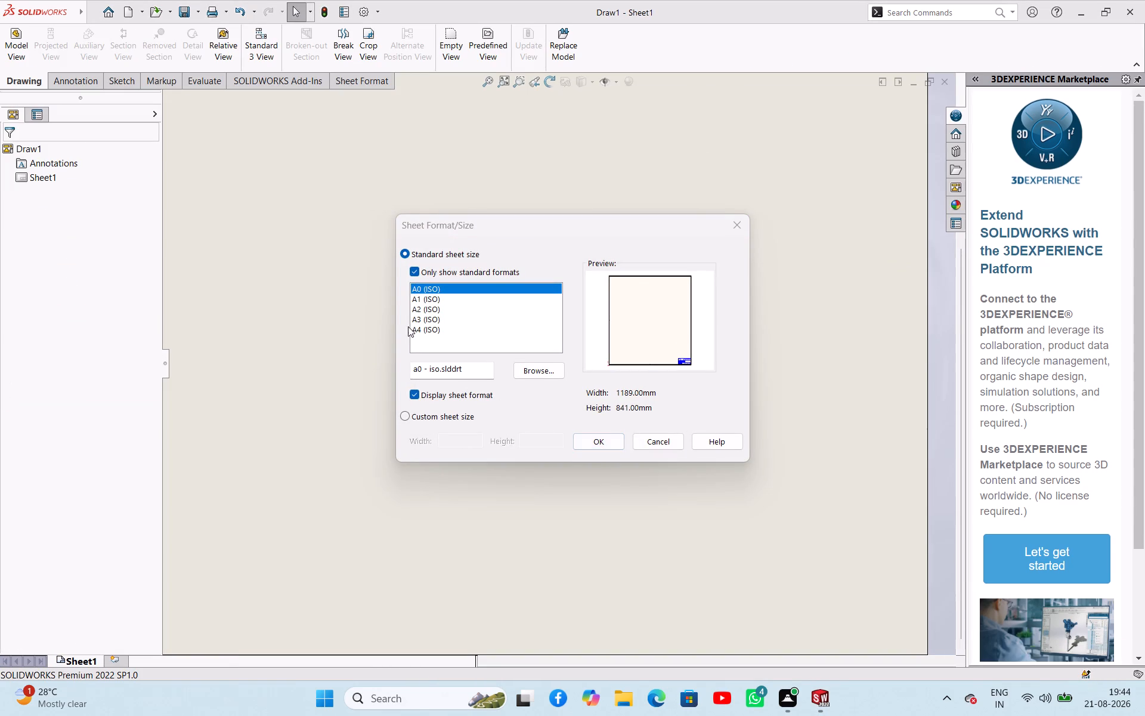
click(428, 320)
click(601, 436)
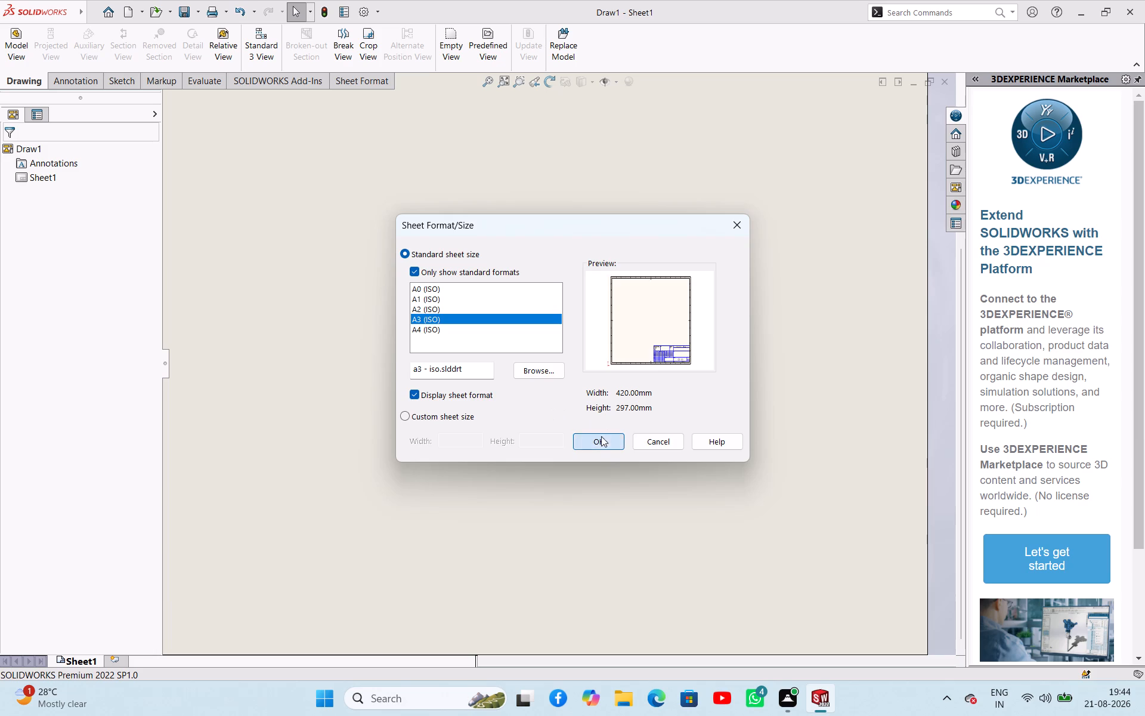
Insert an isometric model view of MOUNTING BRACKET in the sheet's upper right area and set its display style to Shaded.
click(89, 351)
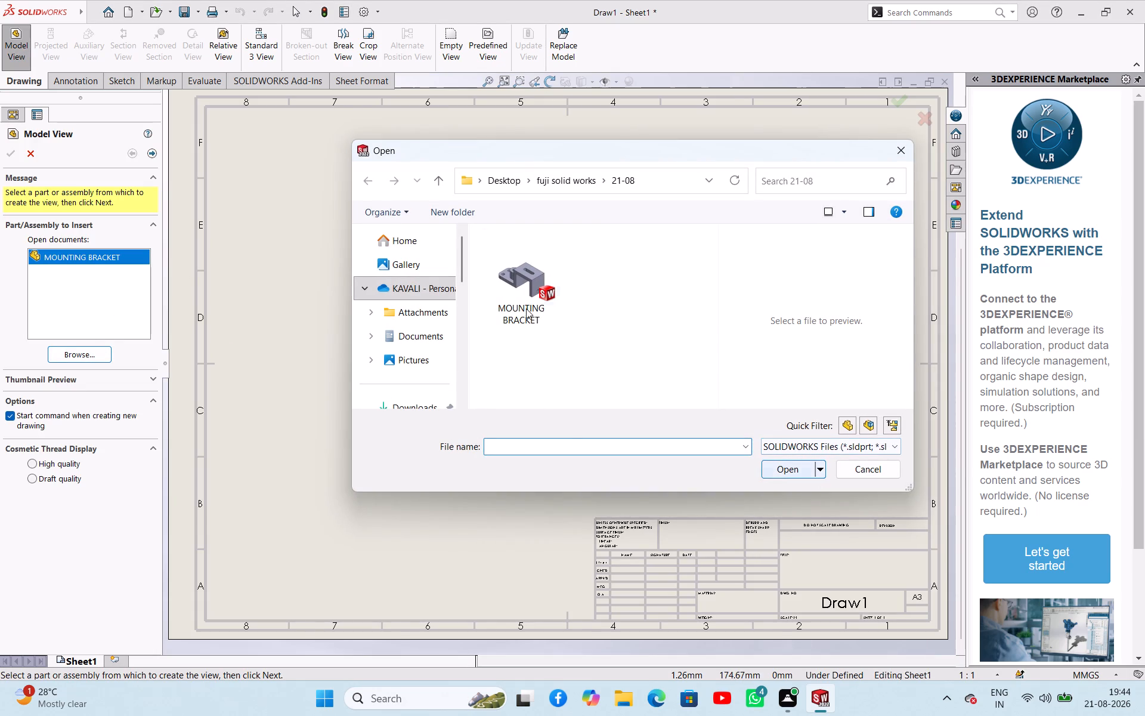
click(517, 283)
click(796, 470)
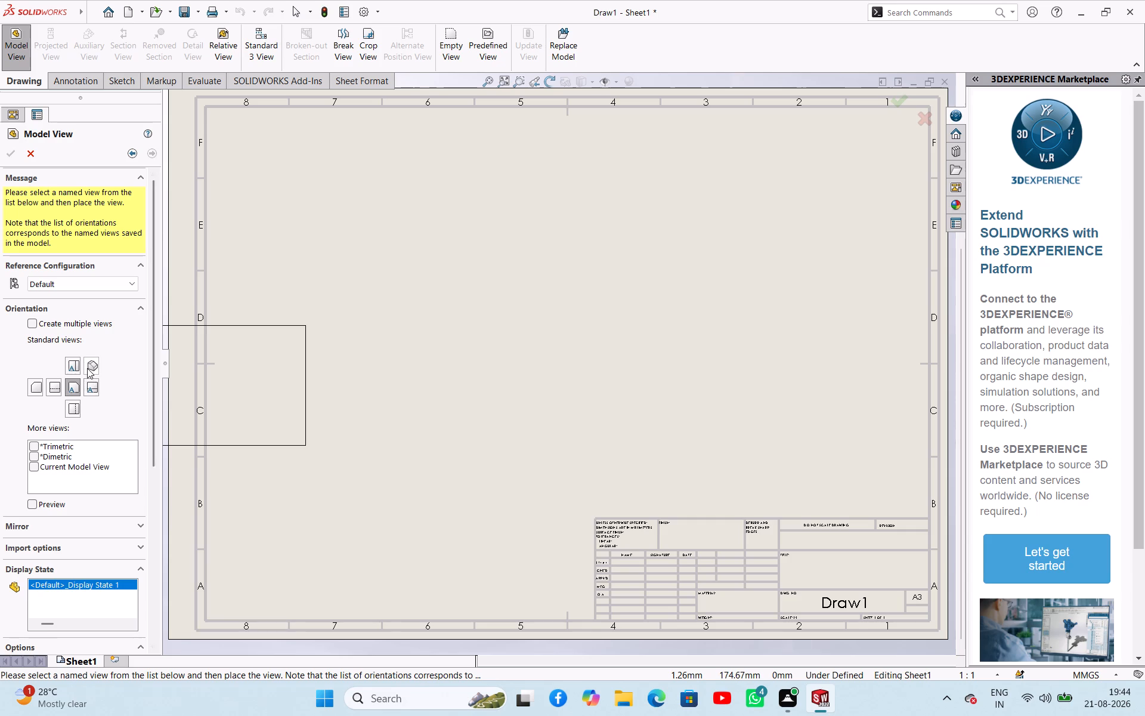
click(87, 368)
click(772, 266)
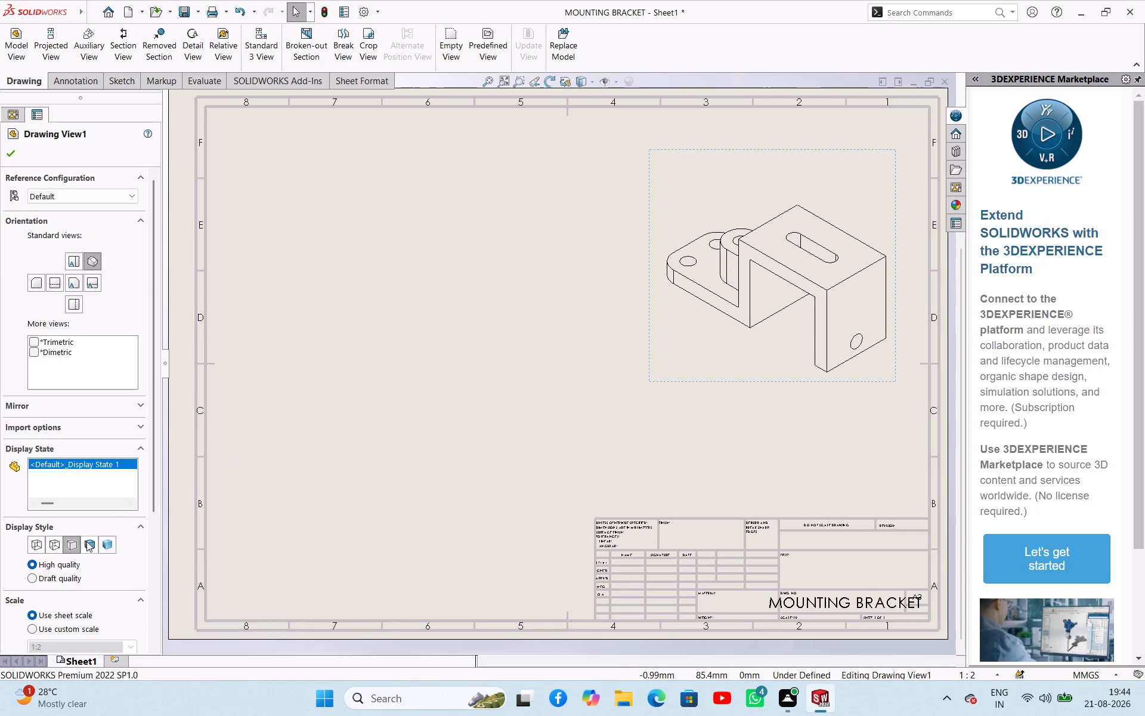
click(106, 545)
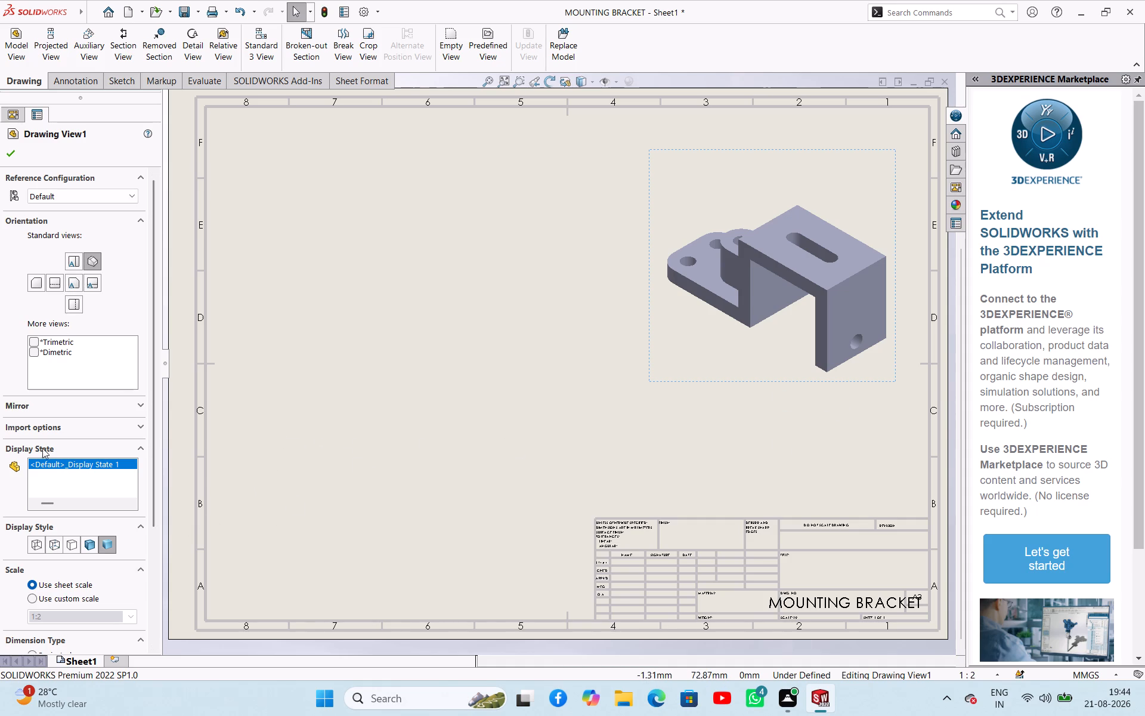
scroll(100, 551, down, 3)
scroll(96, 539, up, 4)
drag(10, 144, 14, 150)
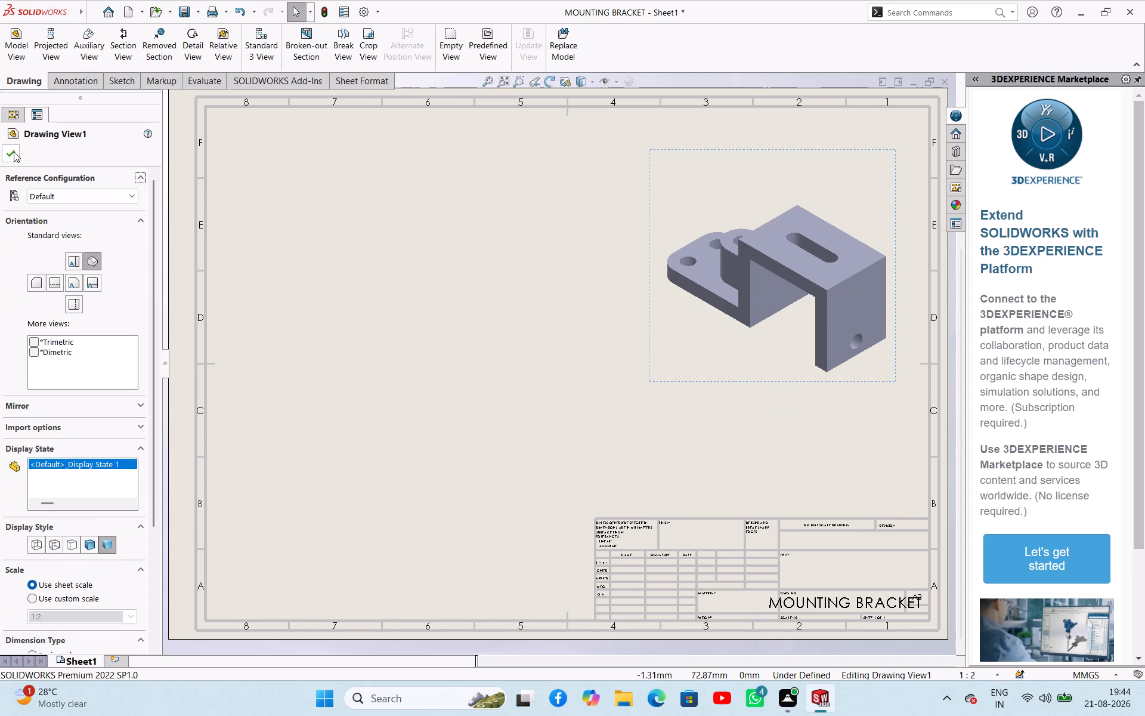
click(14, 152)
Insert a front view of MOUNTING BRACKET on the sheet's left half, with a projected top view above and right view beside it.
click(19, 45)
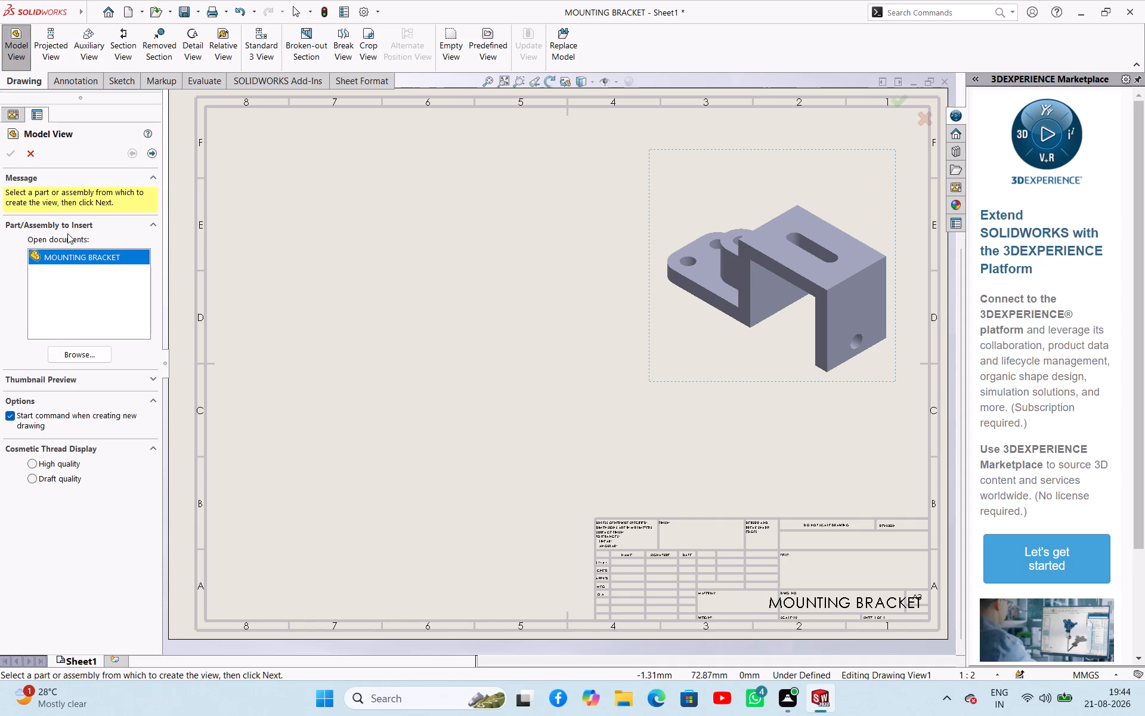
click(69, 354)
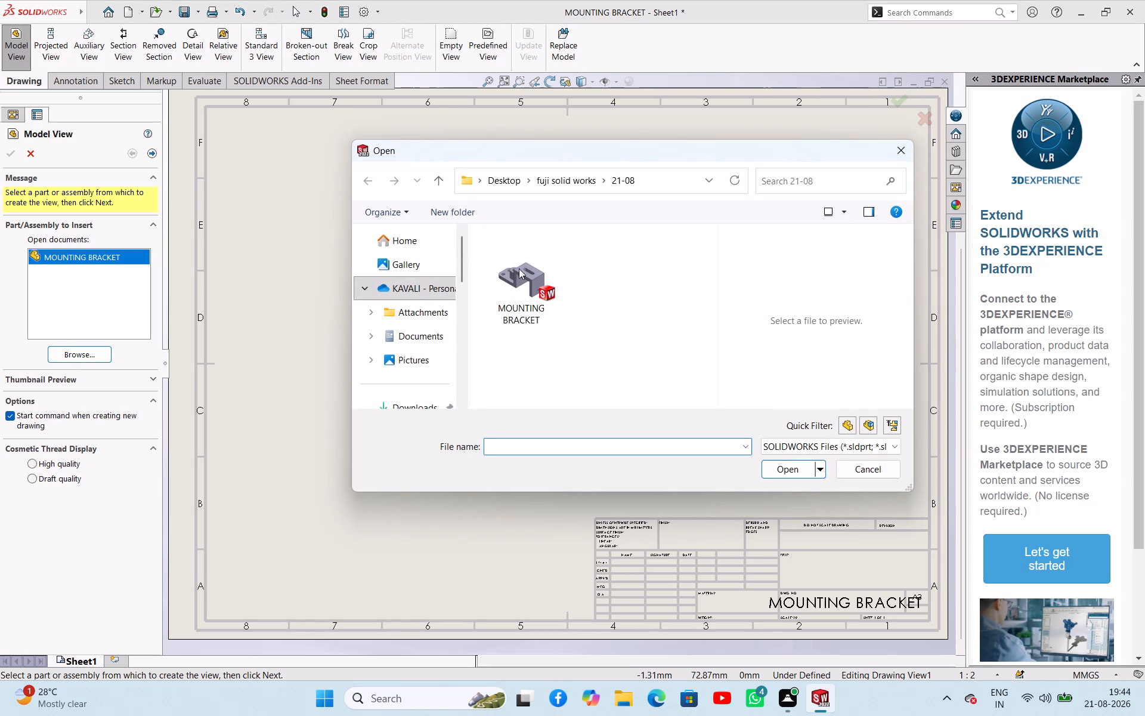
click(522, 270)
click(791, 470)
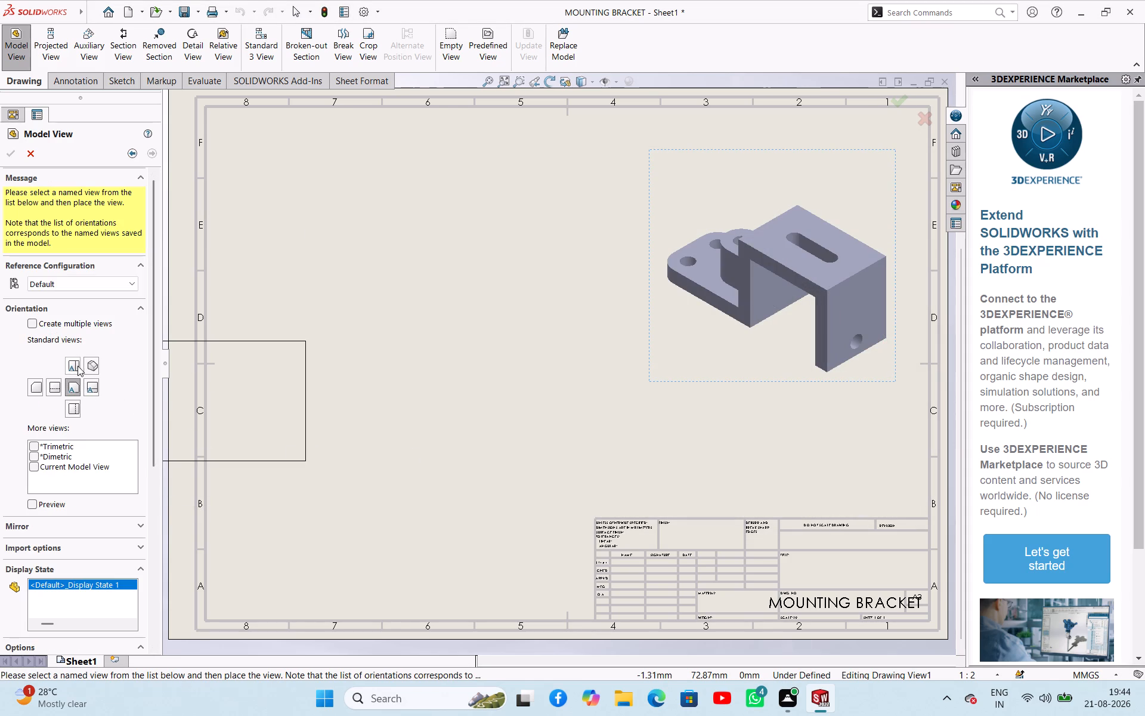
click(78, 366)
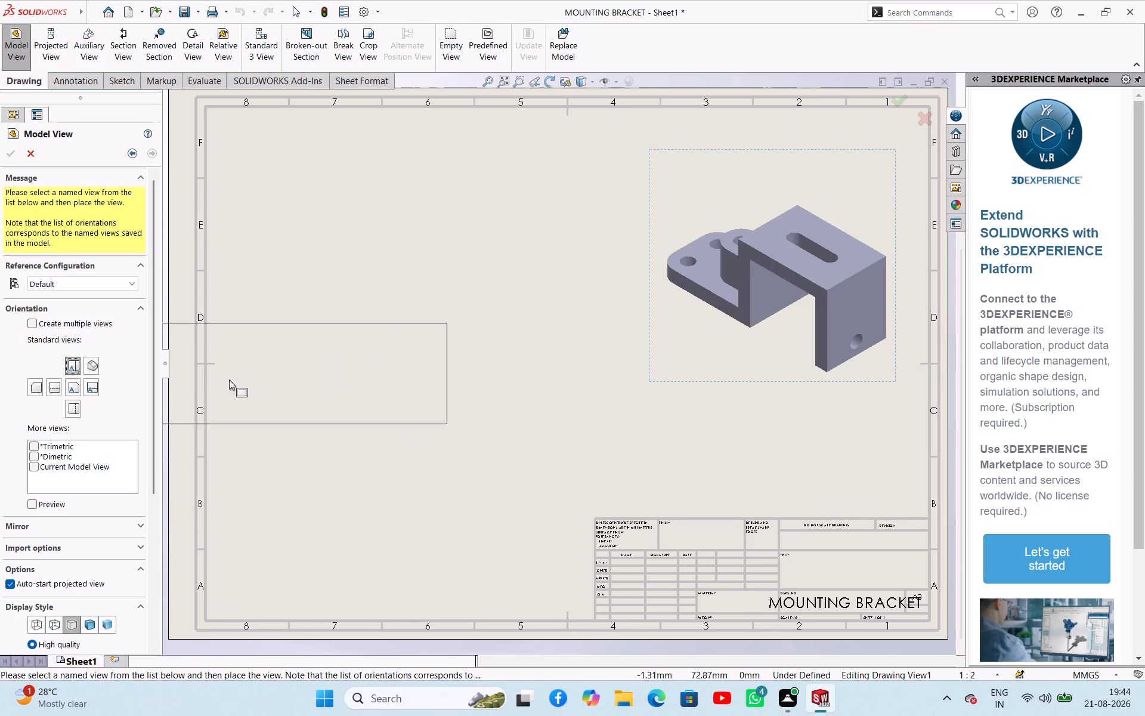
click(75, 390)
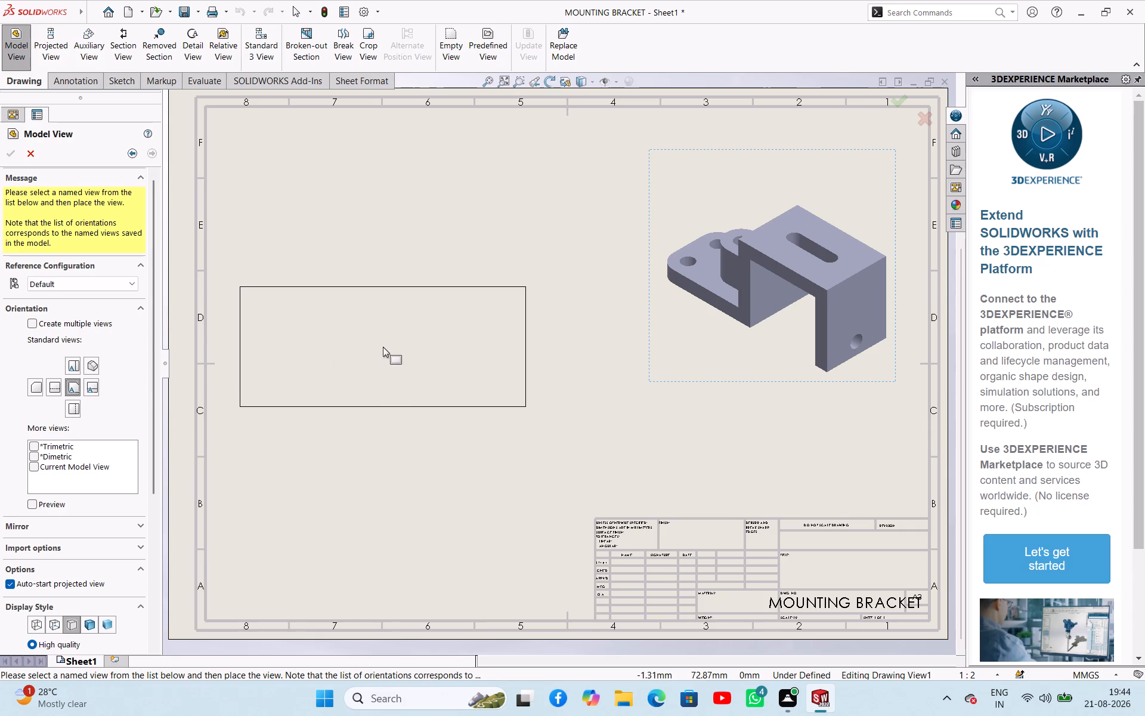
click(383, 347)
click(381, 187)
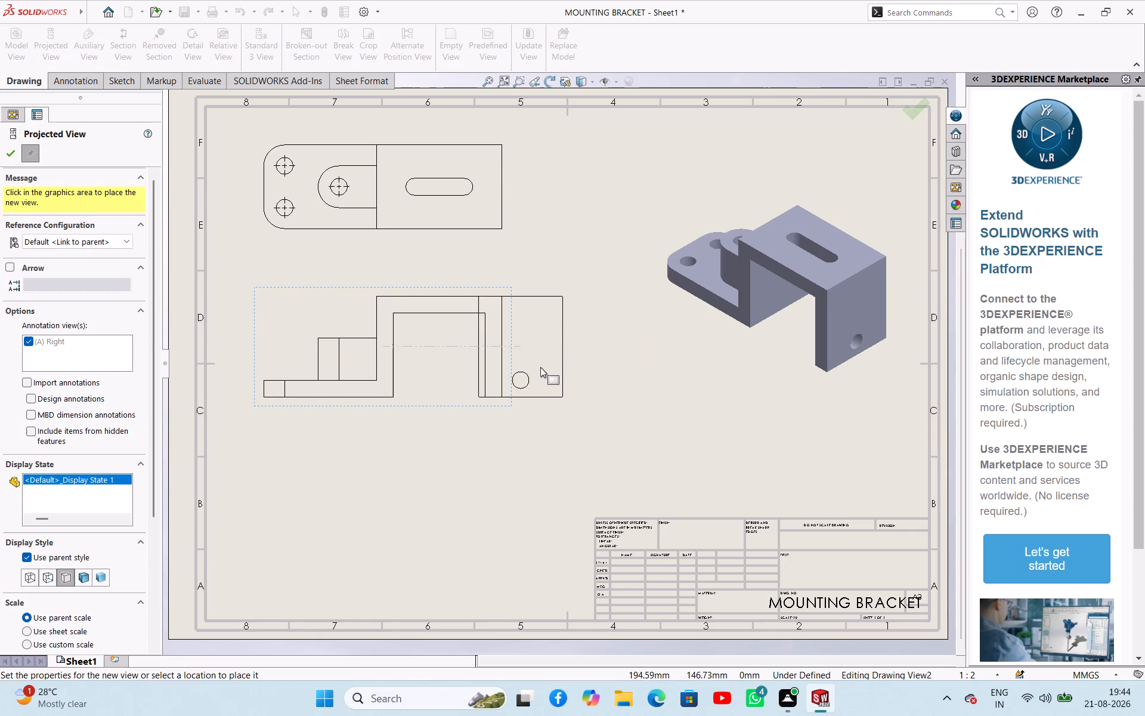
click(574, 367)
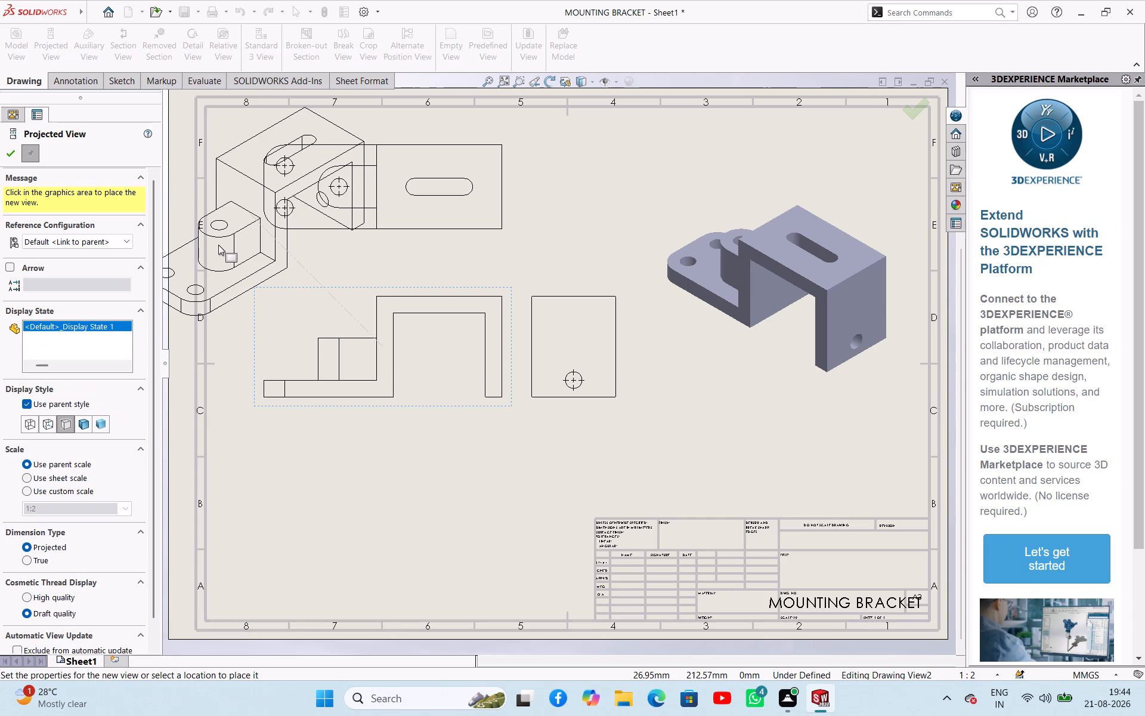
key(Escape)
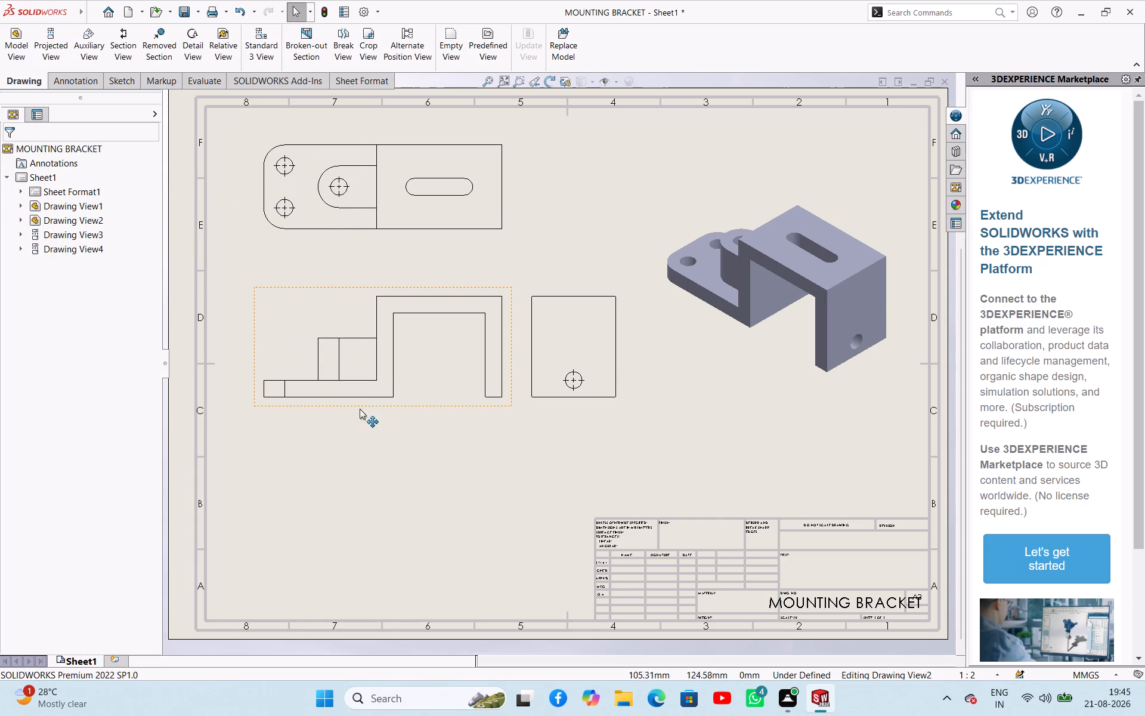
Move the front view down and slightly left on the sheet to widen the gap below the top view.
drag(289, 405, 260, 452)
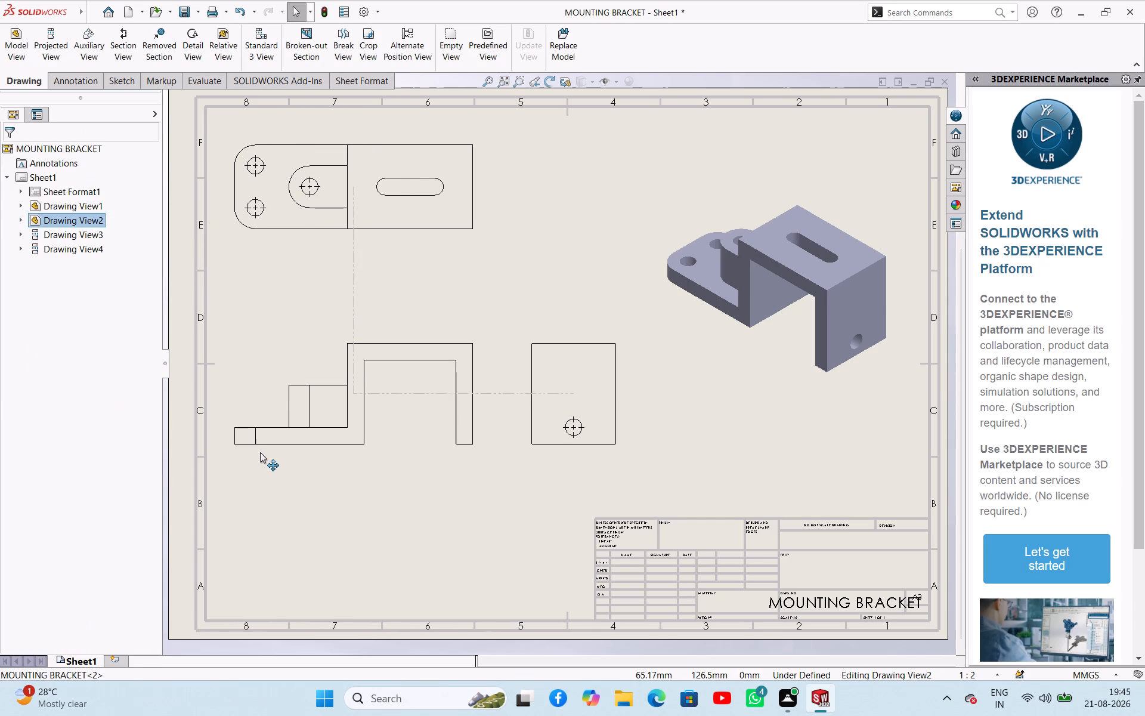
drag(260, 452, 271, 462)
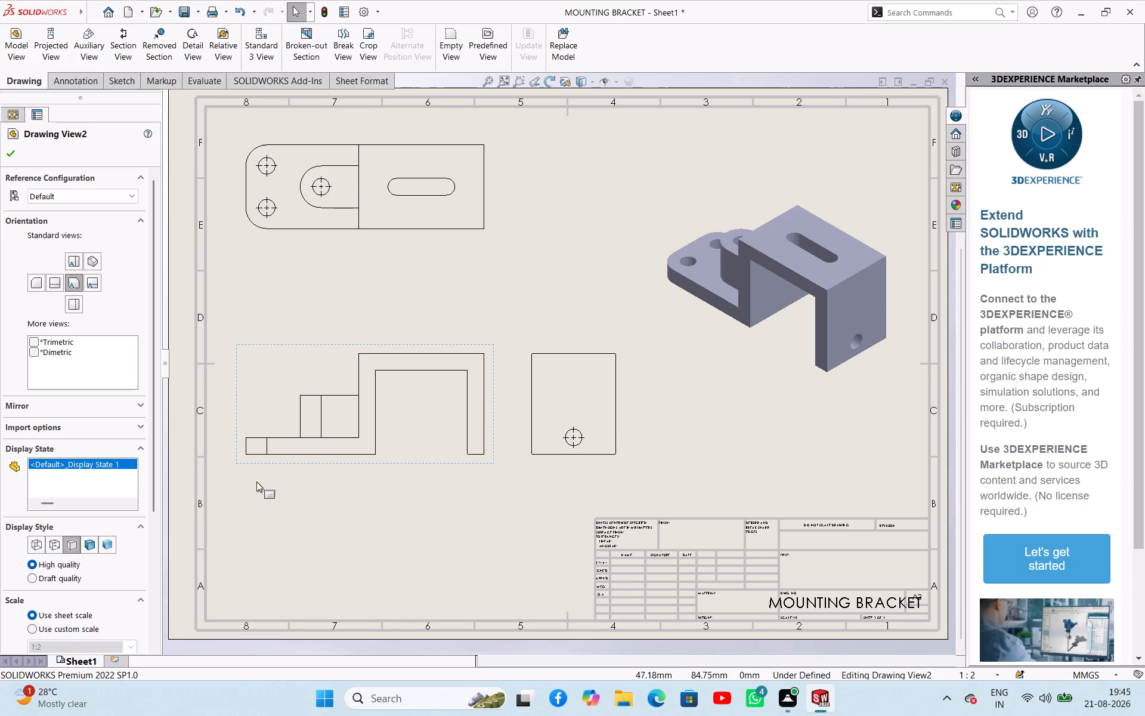
Create section view A-A with a horizontal cutting line through the boss hole's center in the top view, placing it below the front view.
scroll(276, 476, up, 4)
click(277, 421)
scroll(453, 379, up, 2)
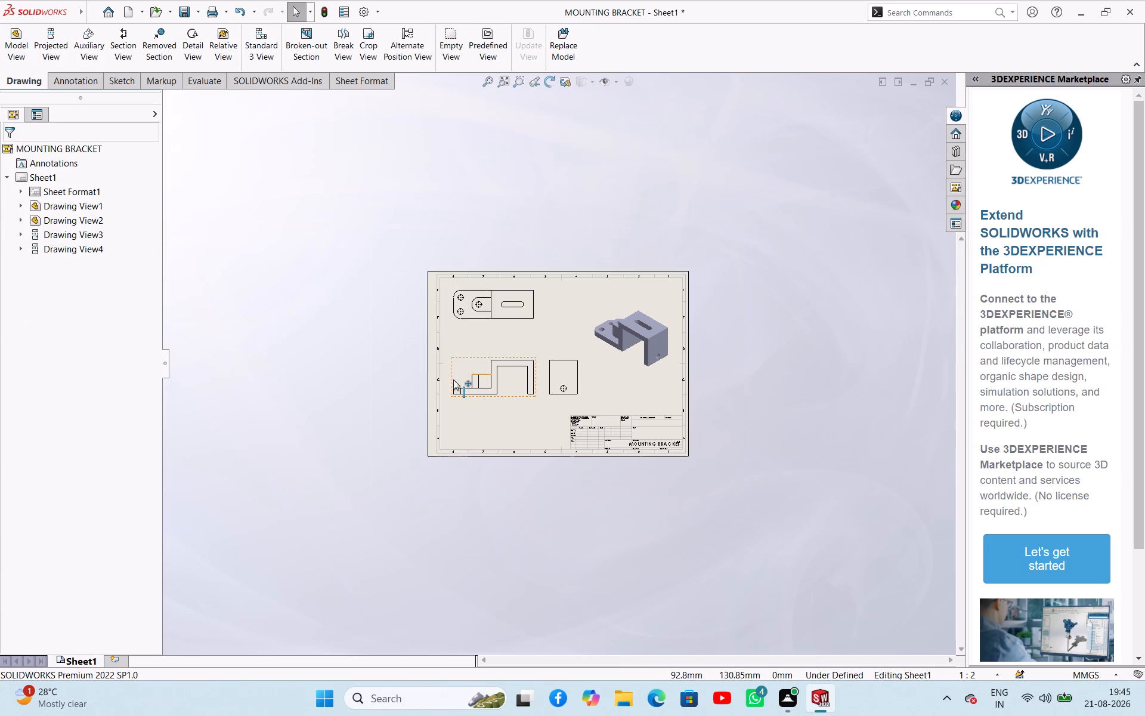
scroll(454, 383, down, 6)
scroll(641, 353, up, 1)
scroll(641, 353, down, 5)
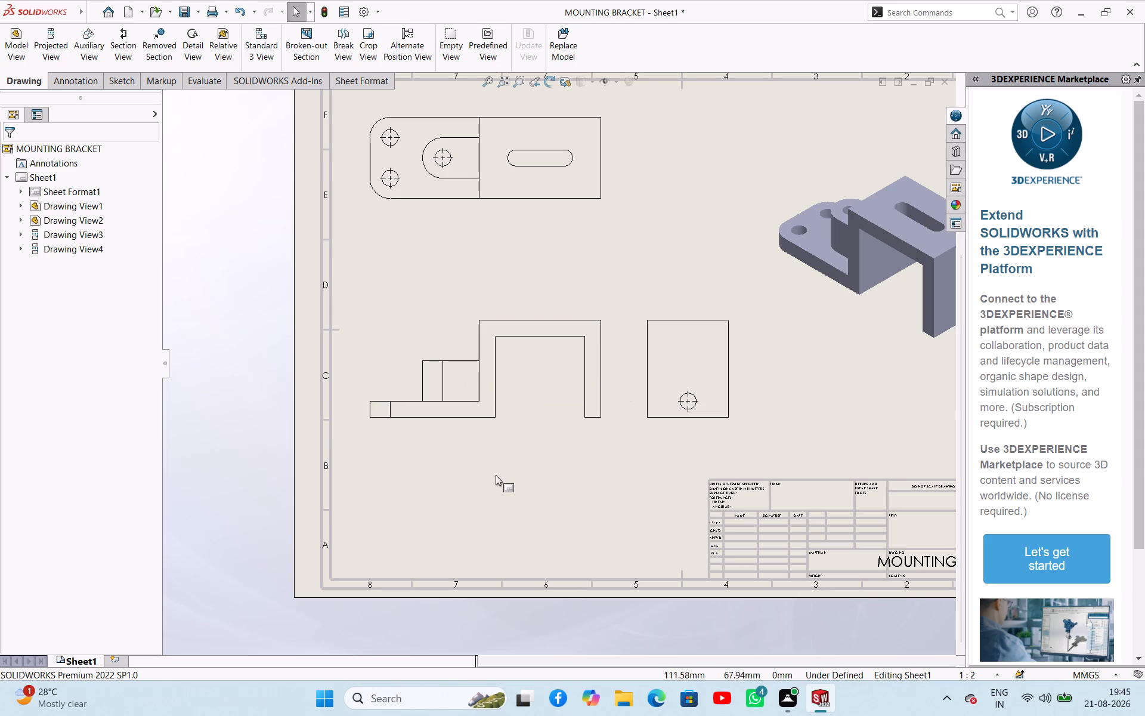
click(112, 54)
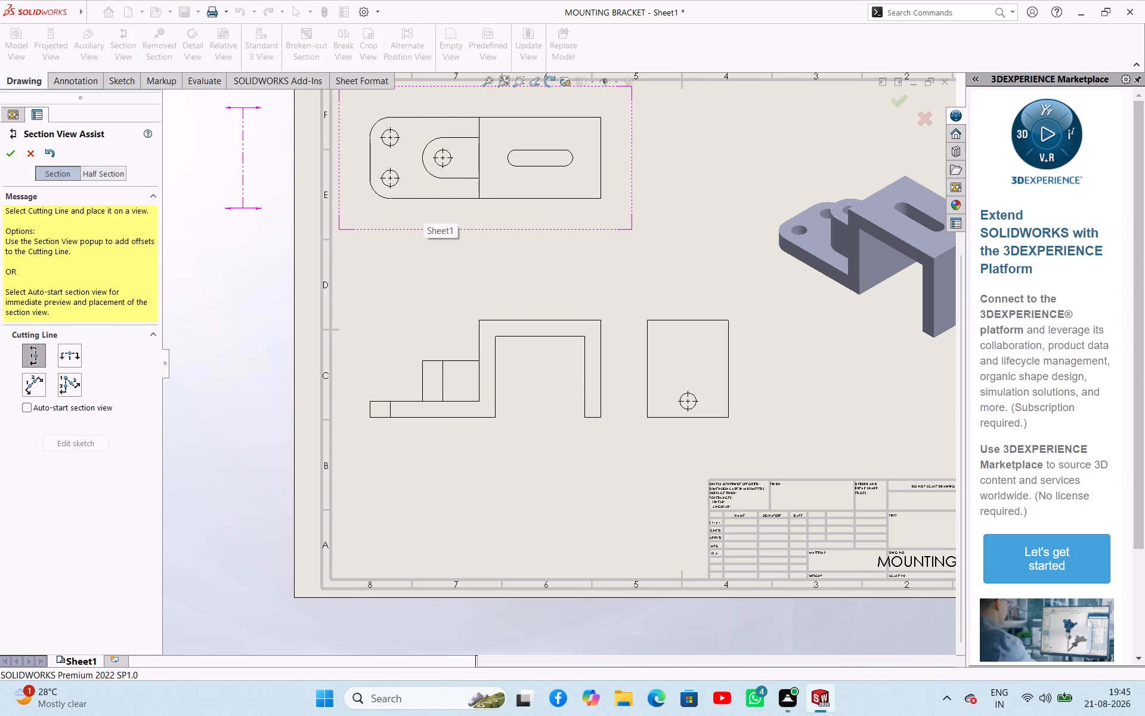
click(61, 359)
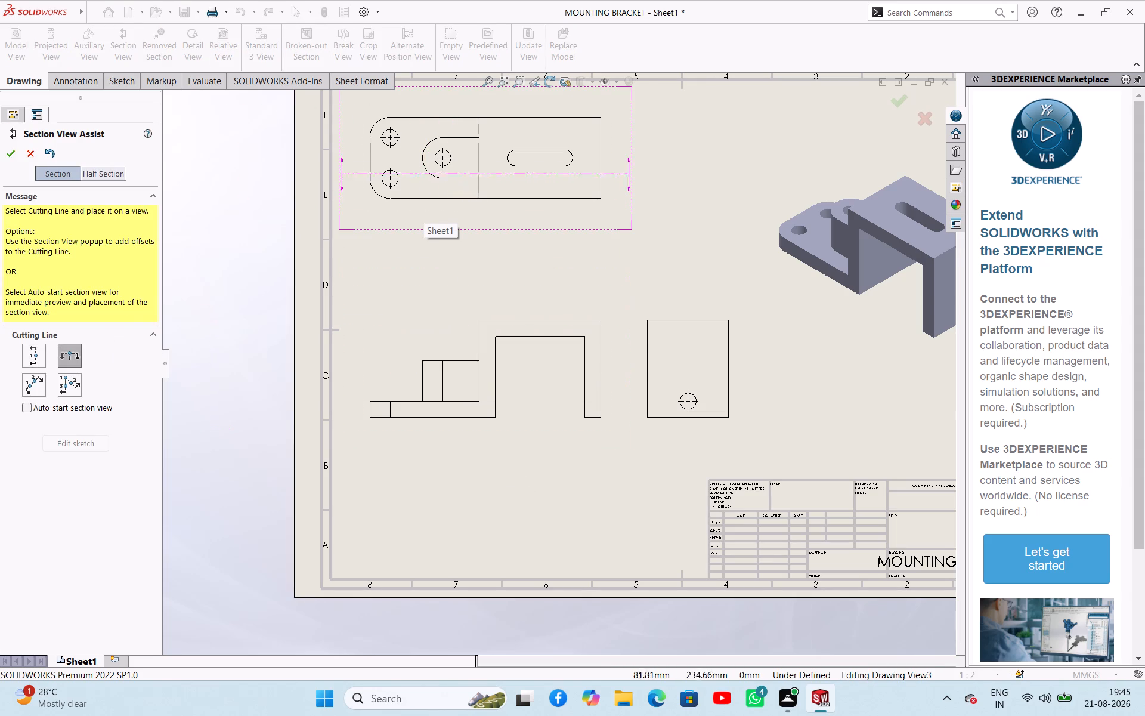
click(450, 157)
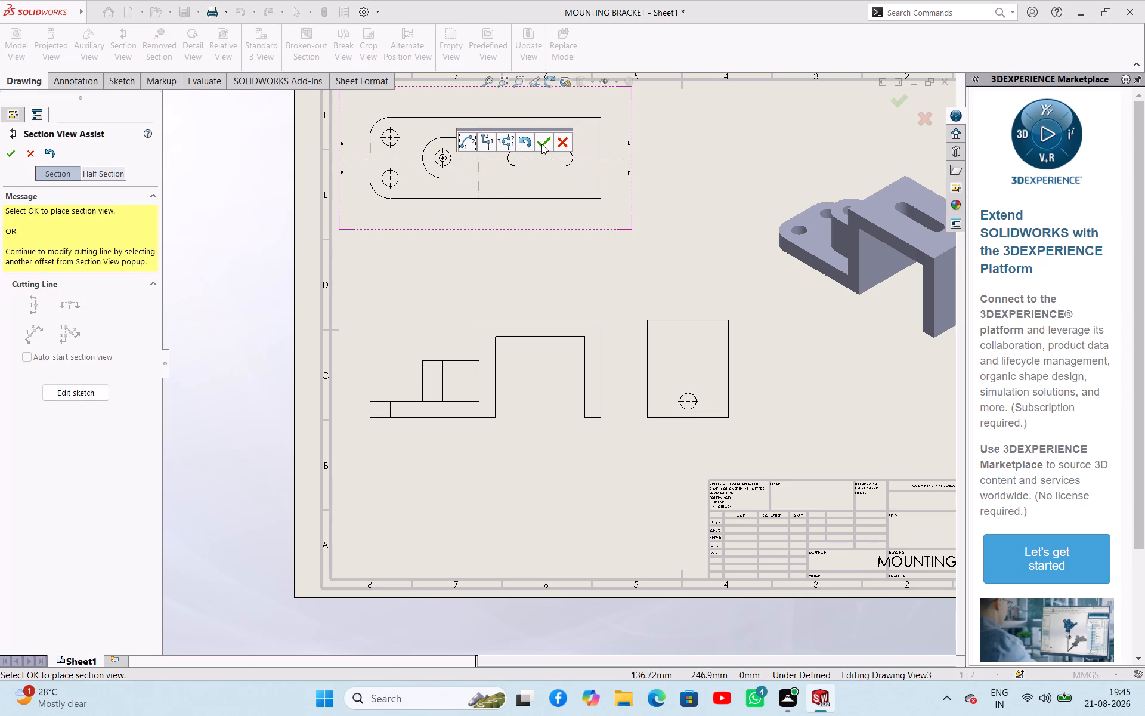
click(541, 144)
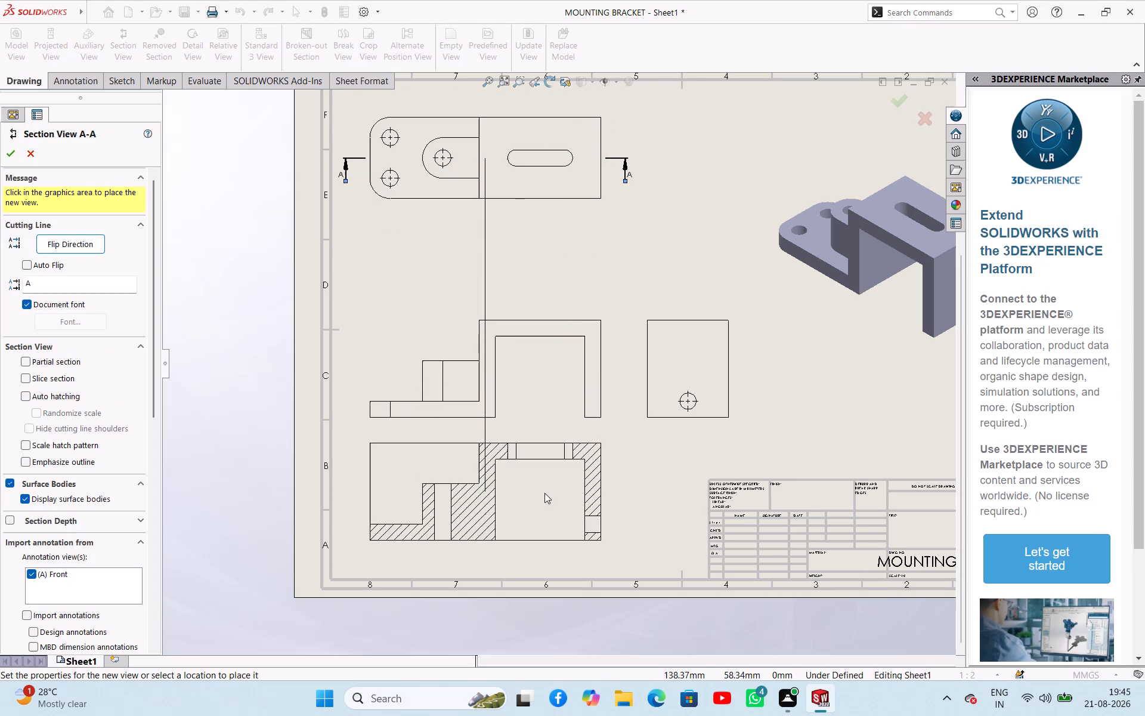
click(544, 492)
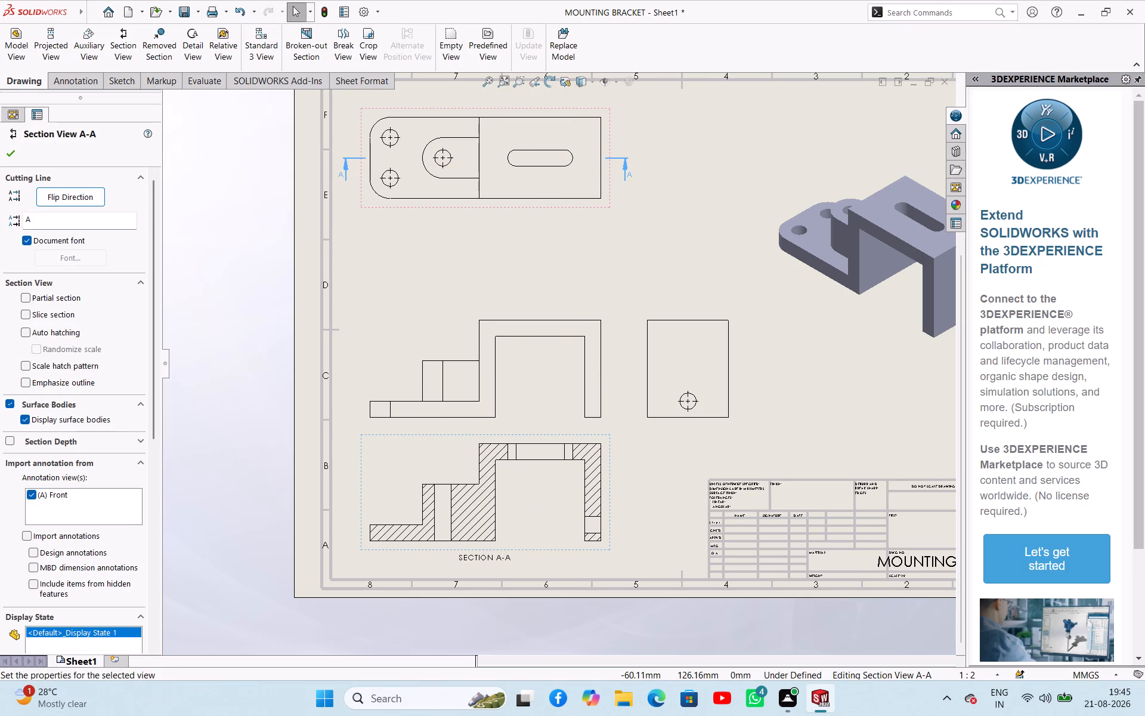
click(10, 153)
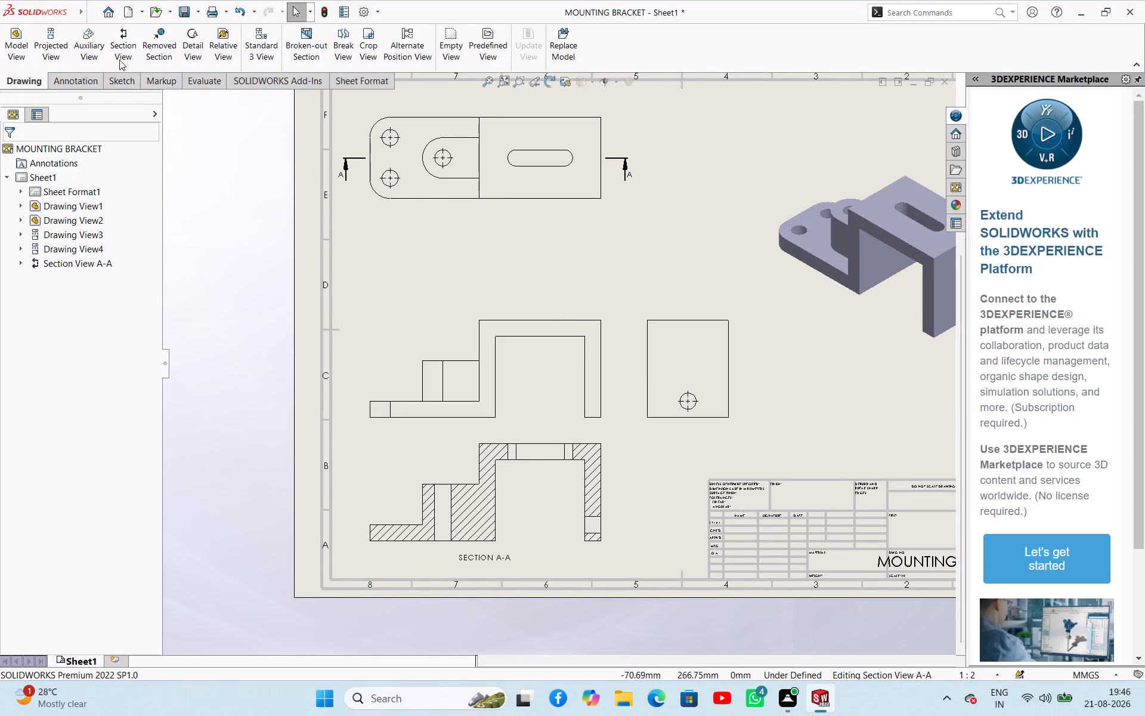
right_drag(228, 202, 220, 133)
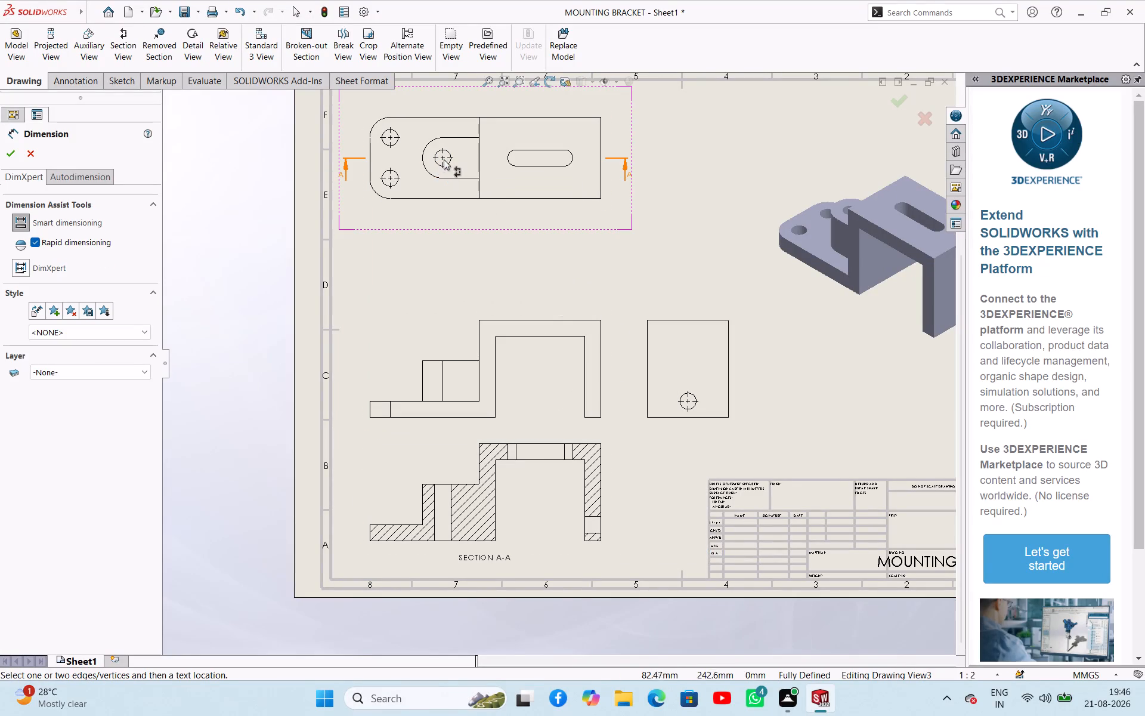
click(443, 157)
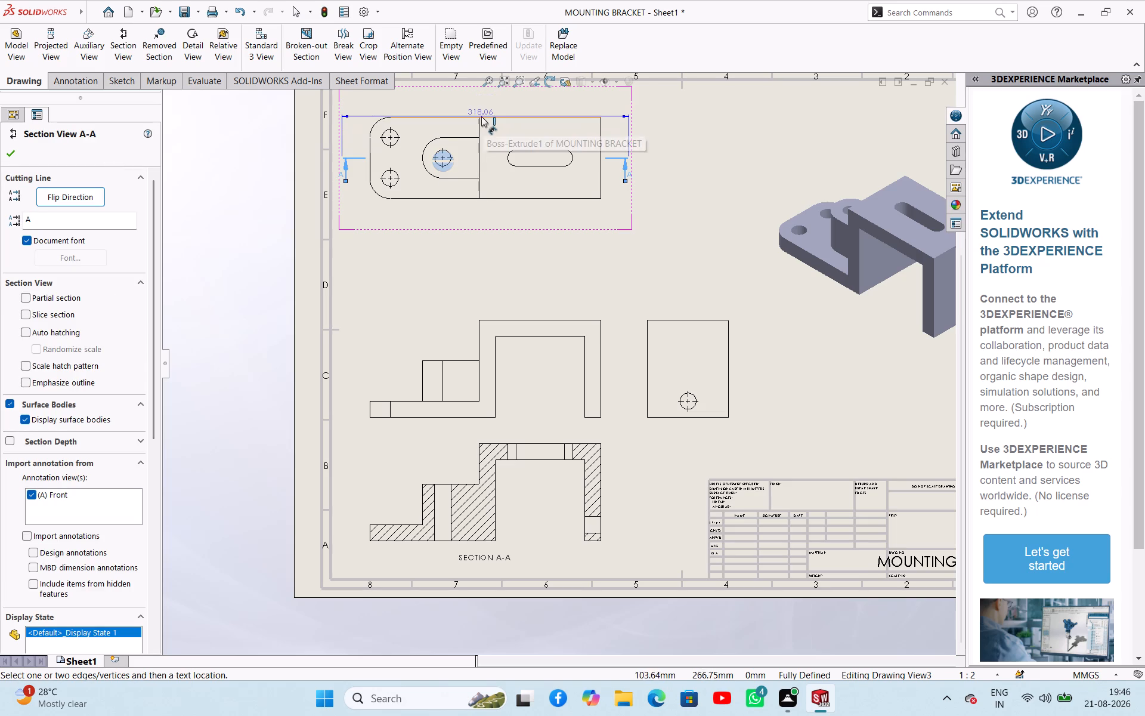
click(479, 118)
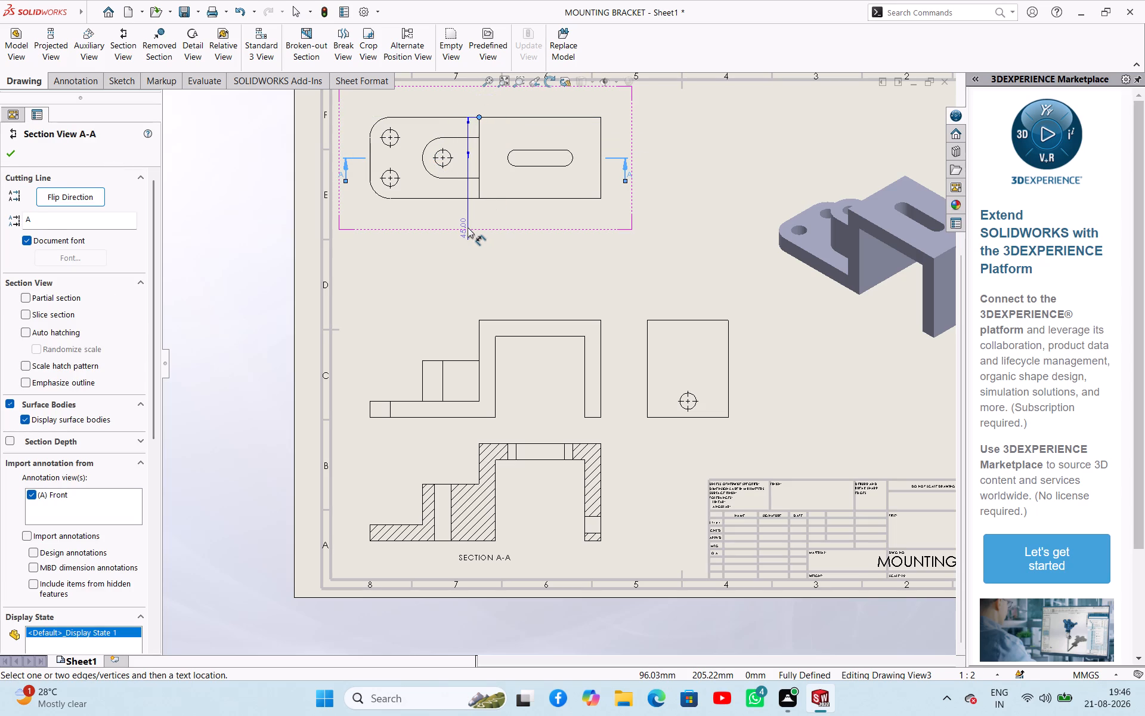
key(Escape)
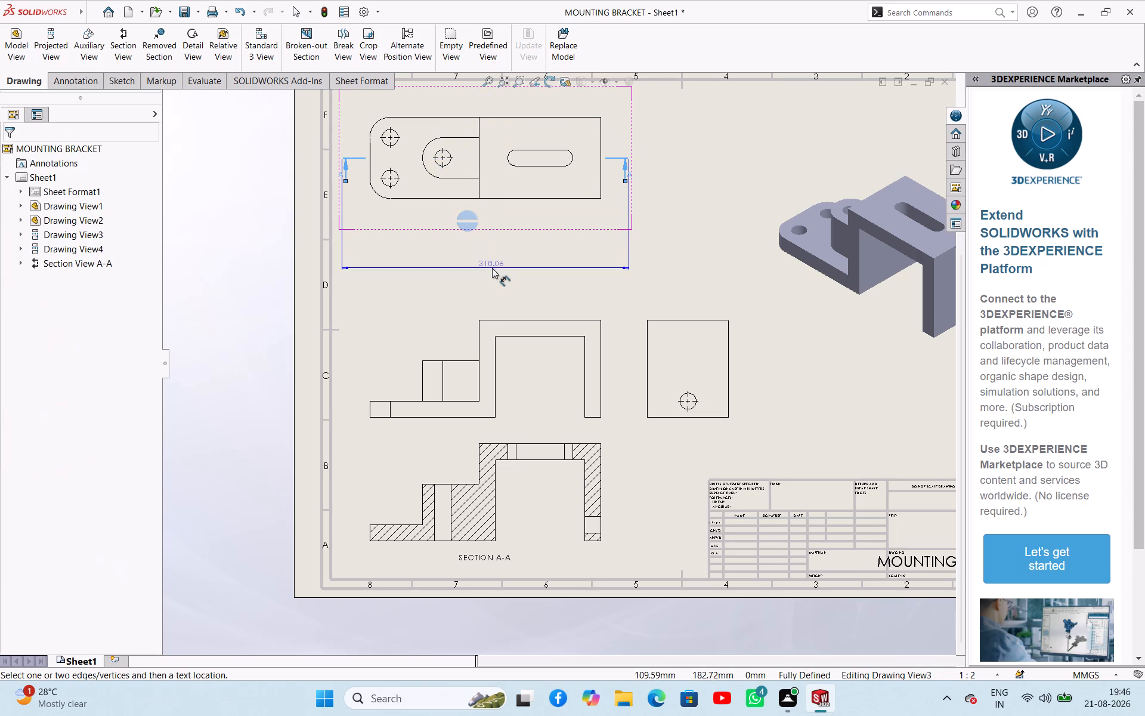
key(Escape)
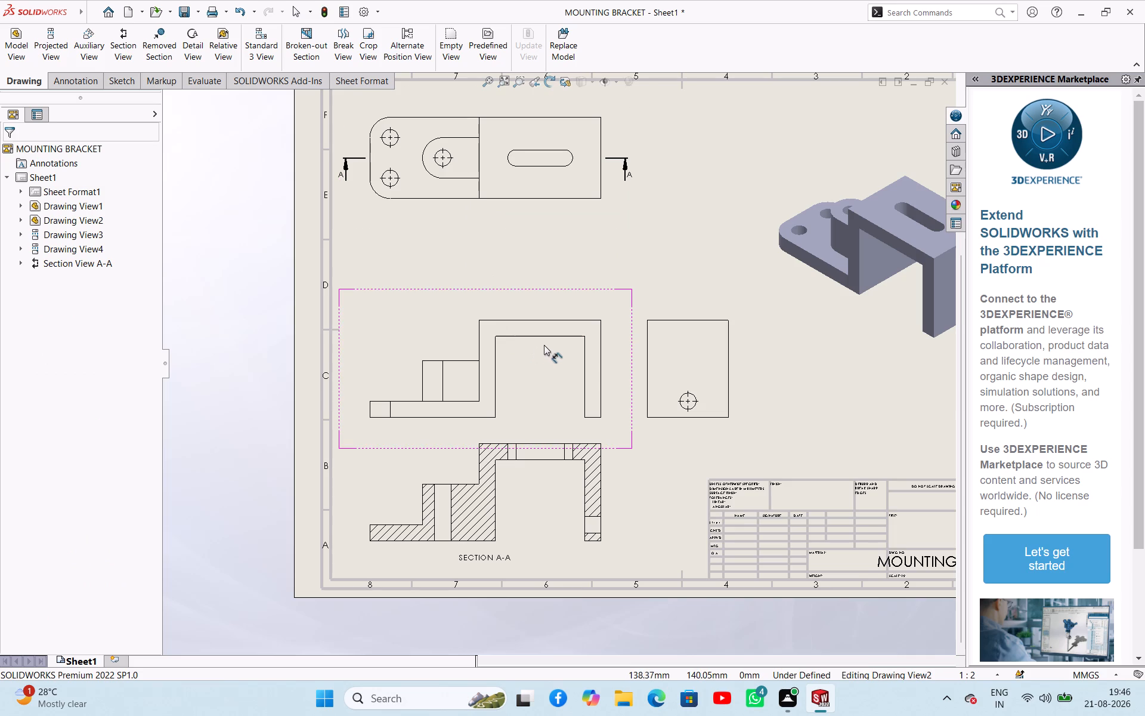
Dimension the inner opening width between the legs and the thickness of the outer leg in section view A-A.
click(494, 518)
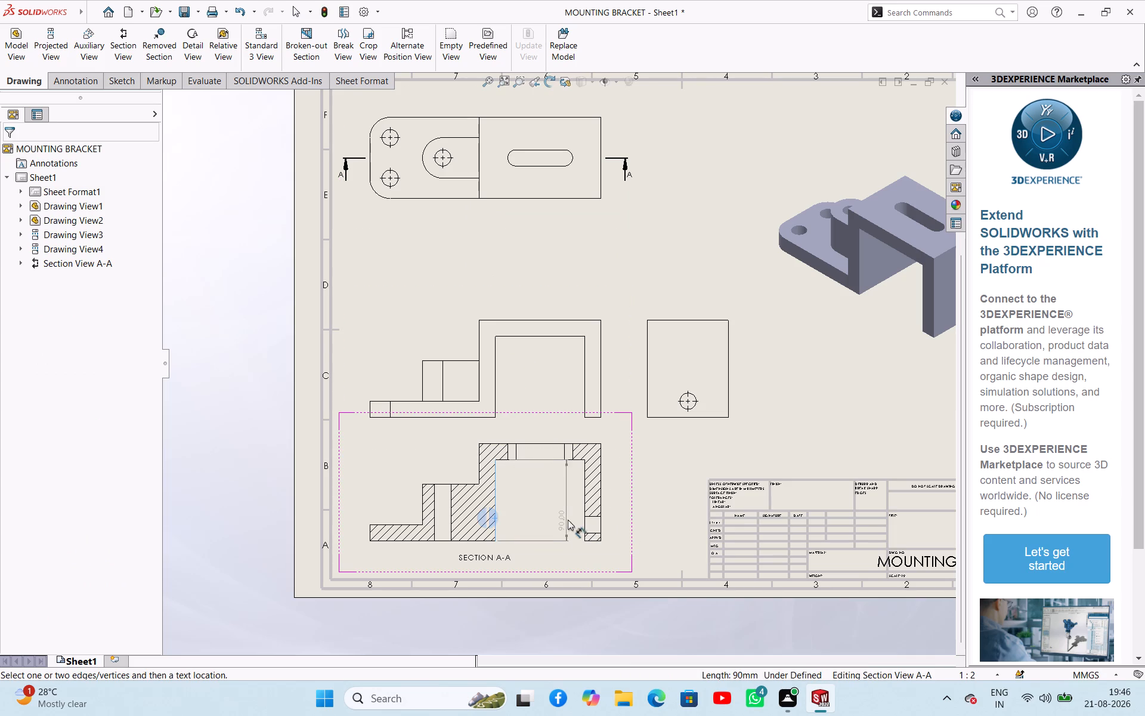
click(584, 521)
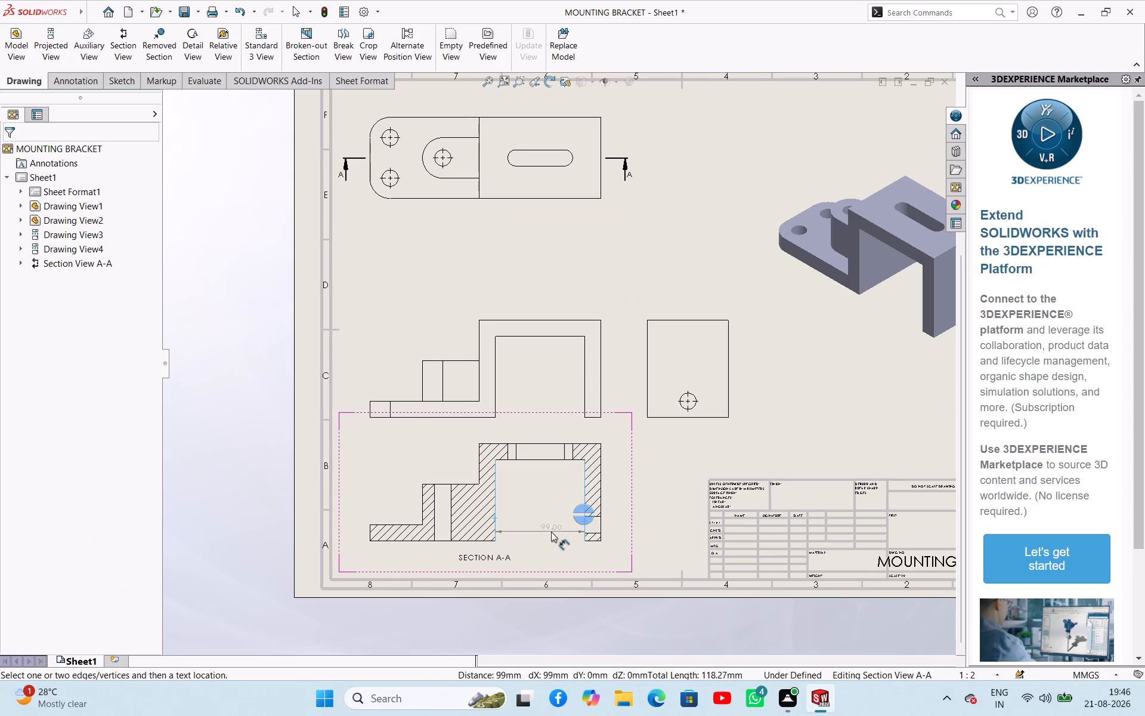
click(539, 541)
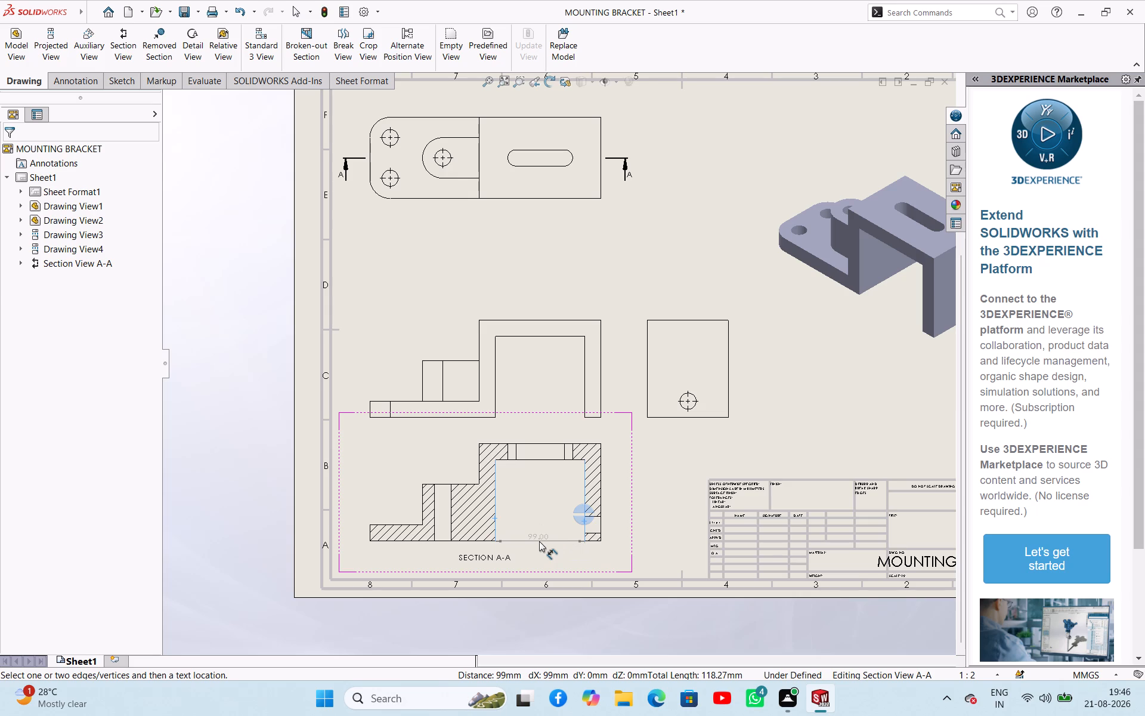
click(596, 542)
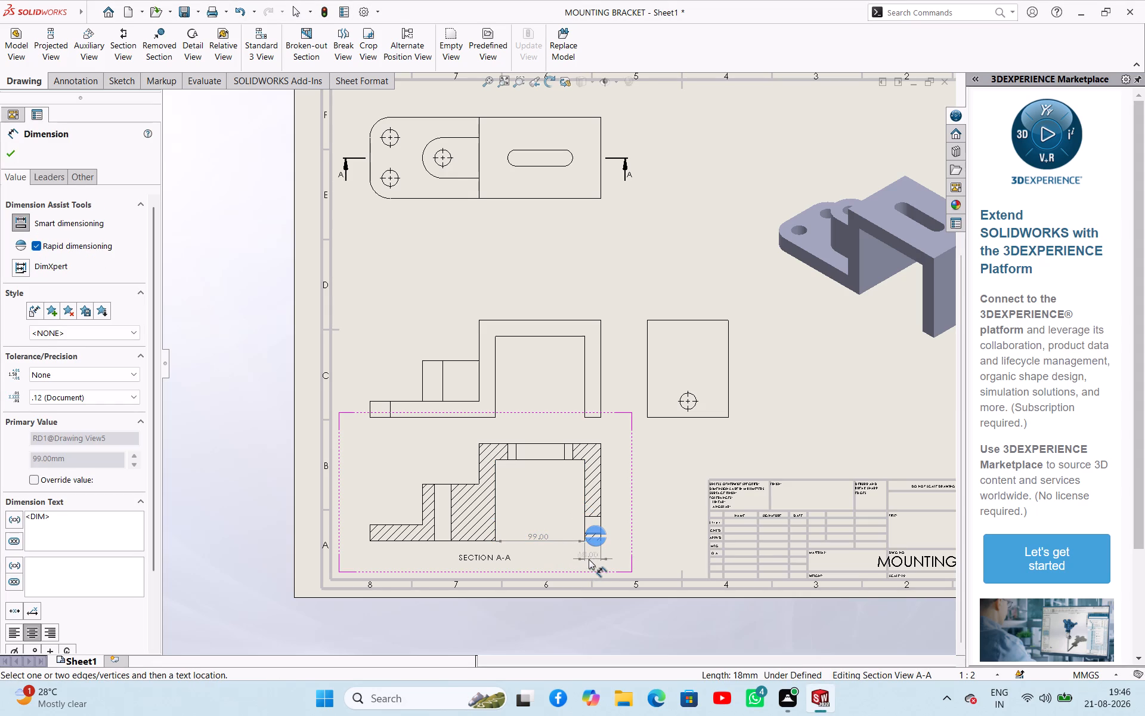
click(593, 560)
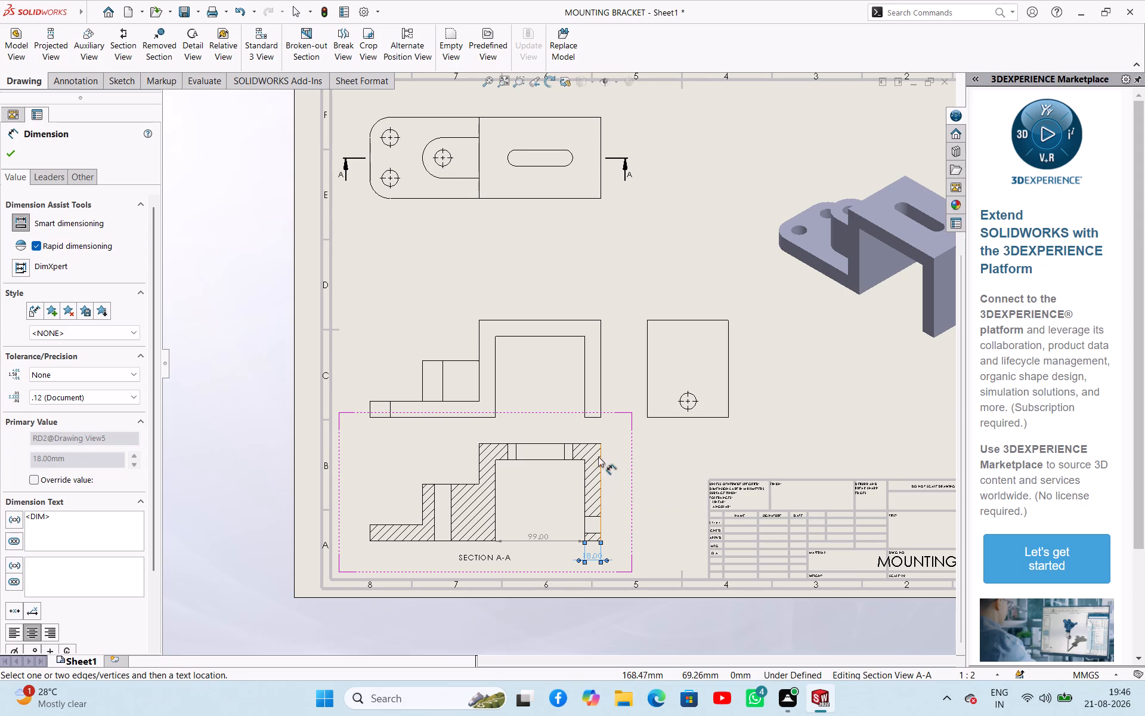
Dimension the bracket's overall height along the outer leg in the front view.
click(599, 372)
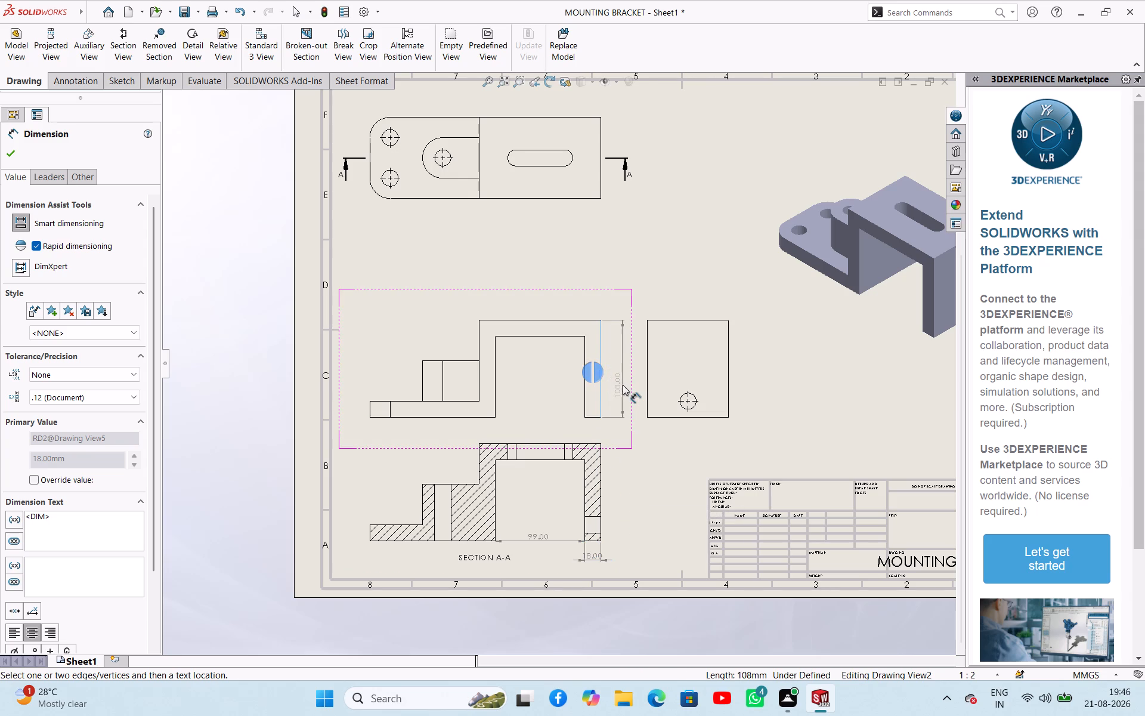
click(619, 385)
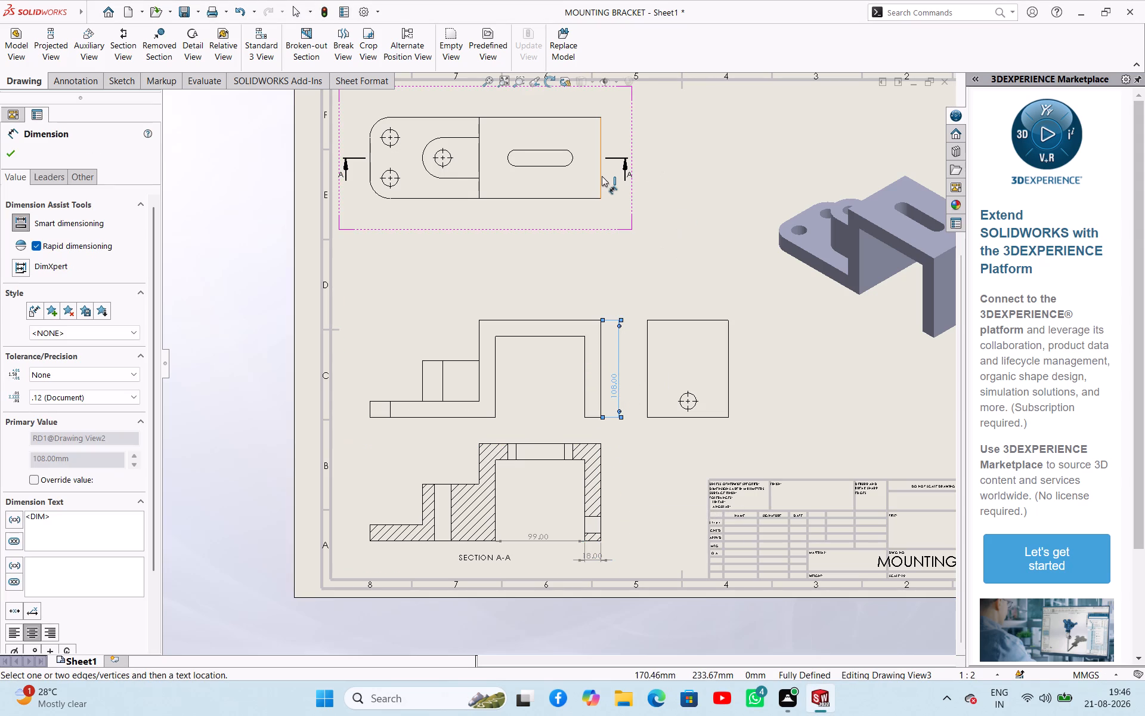
Dimension the top view's overall width, boss hole diameter, boss radius, lower mounting hole diameter and lower rounded corner radius.
click(602, 176)
click(614, 208)
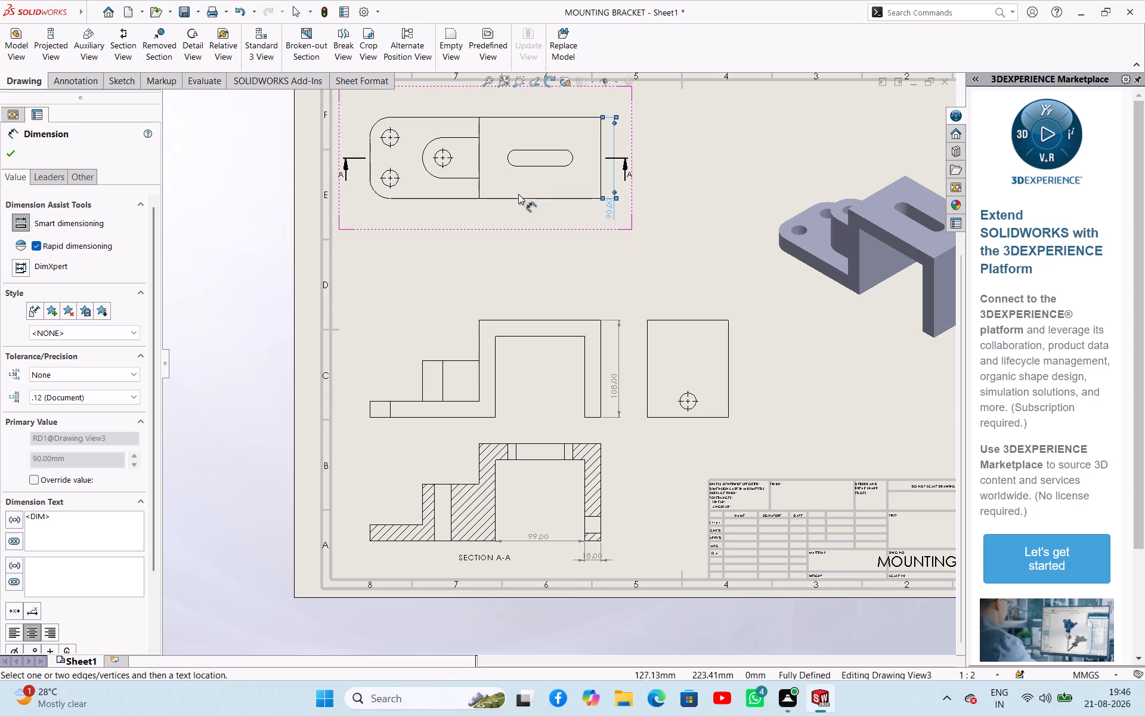
click(447, 165)
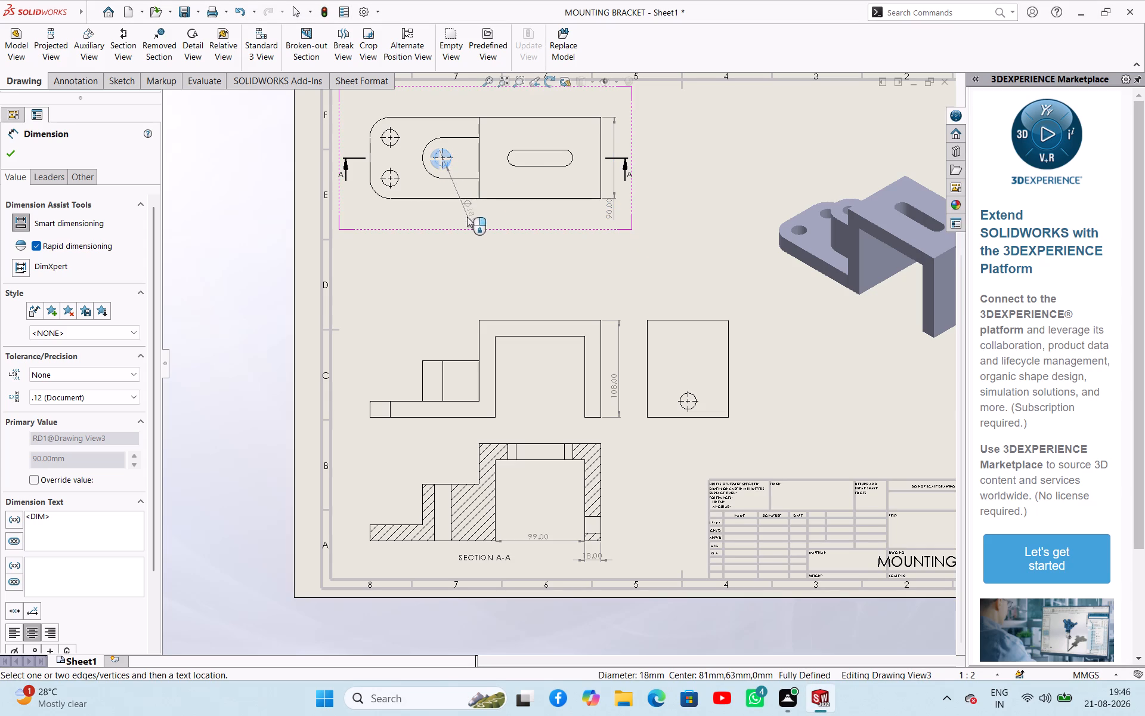
click(469, 222)
click(434, 174)
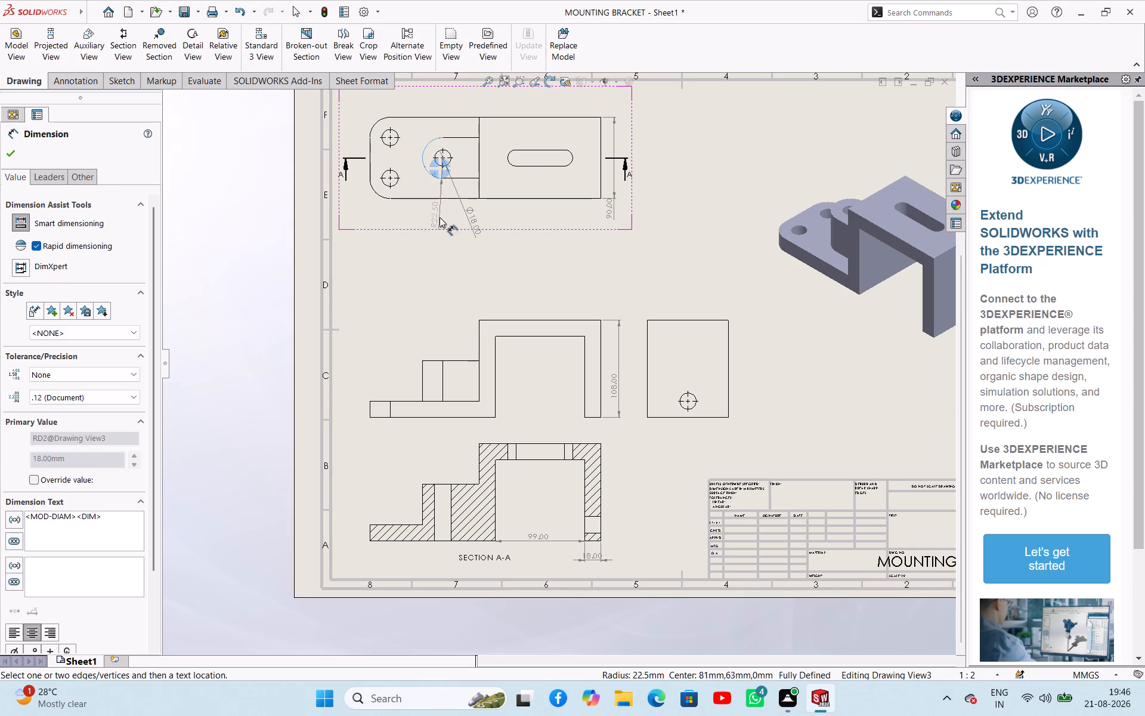
click(440, 227)
click(395, 185)
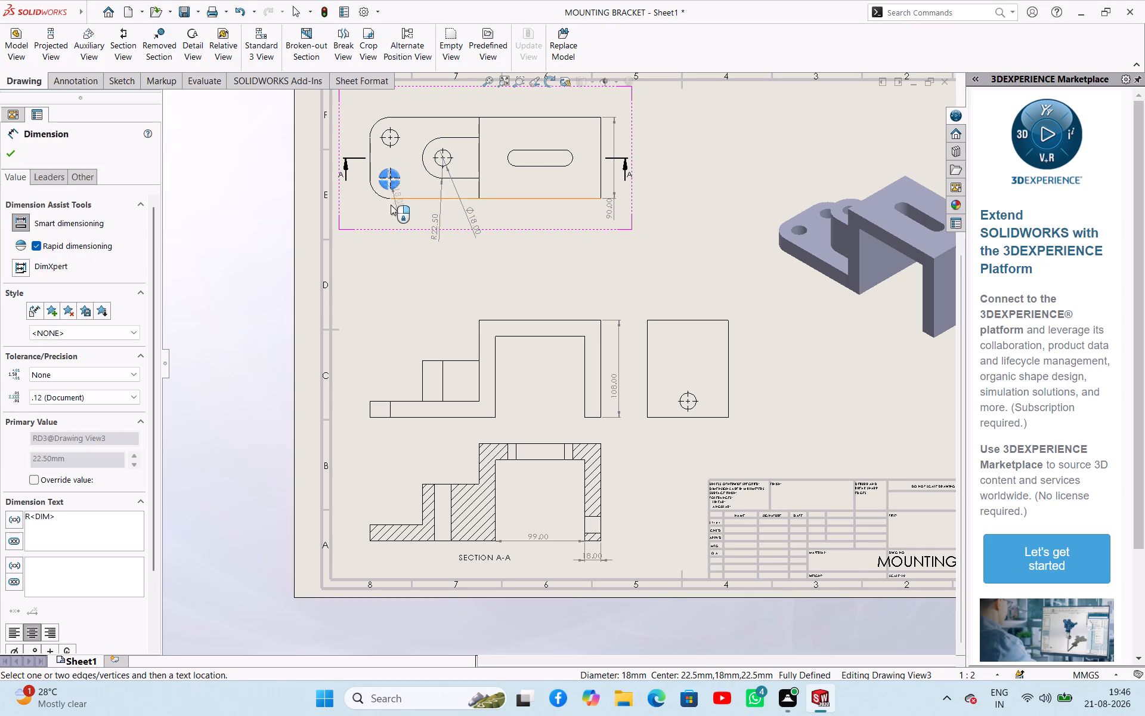
click(396, 243)
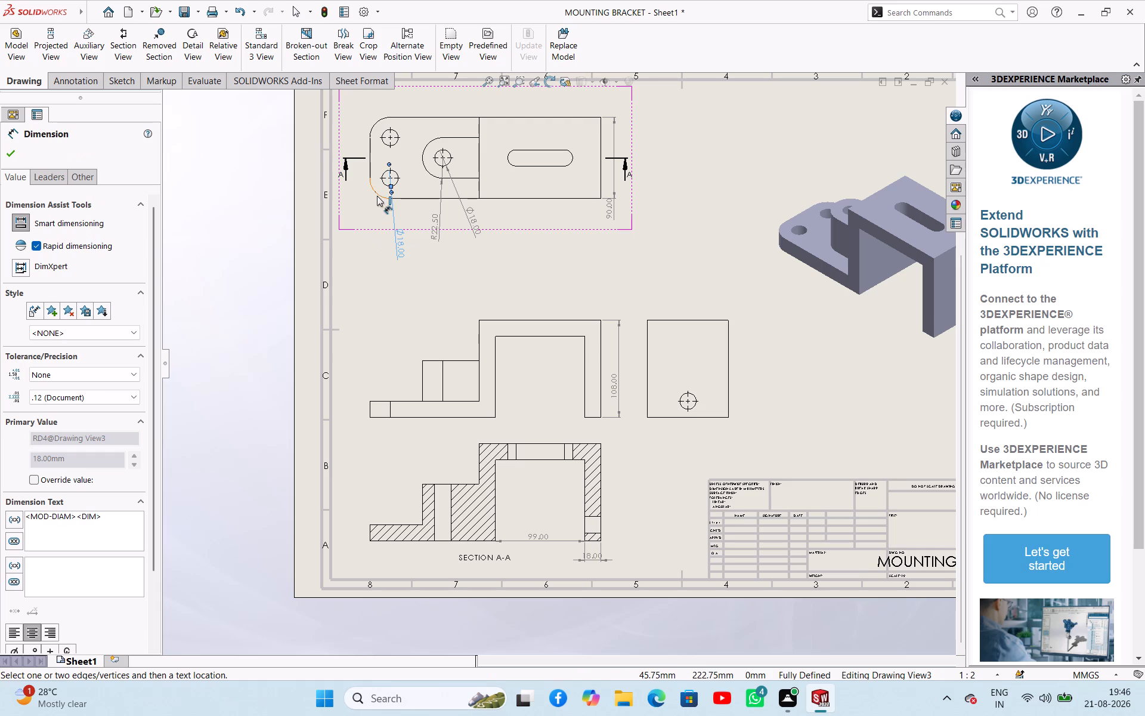
click(377, 195)
click(372, 230)
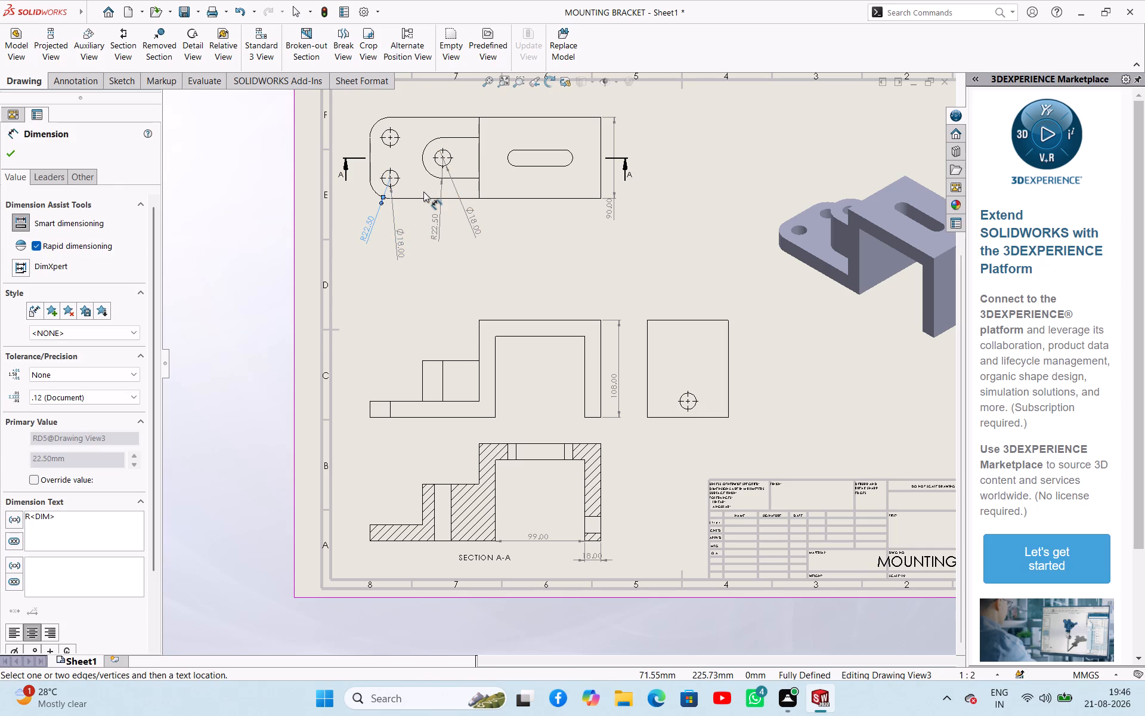
Dimension the base plate's thickness at its free end in section view A-A.
click(368, 531)
click(358, 529)
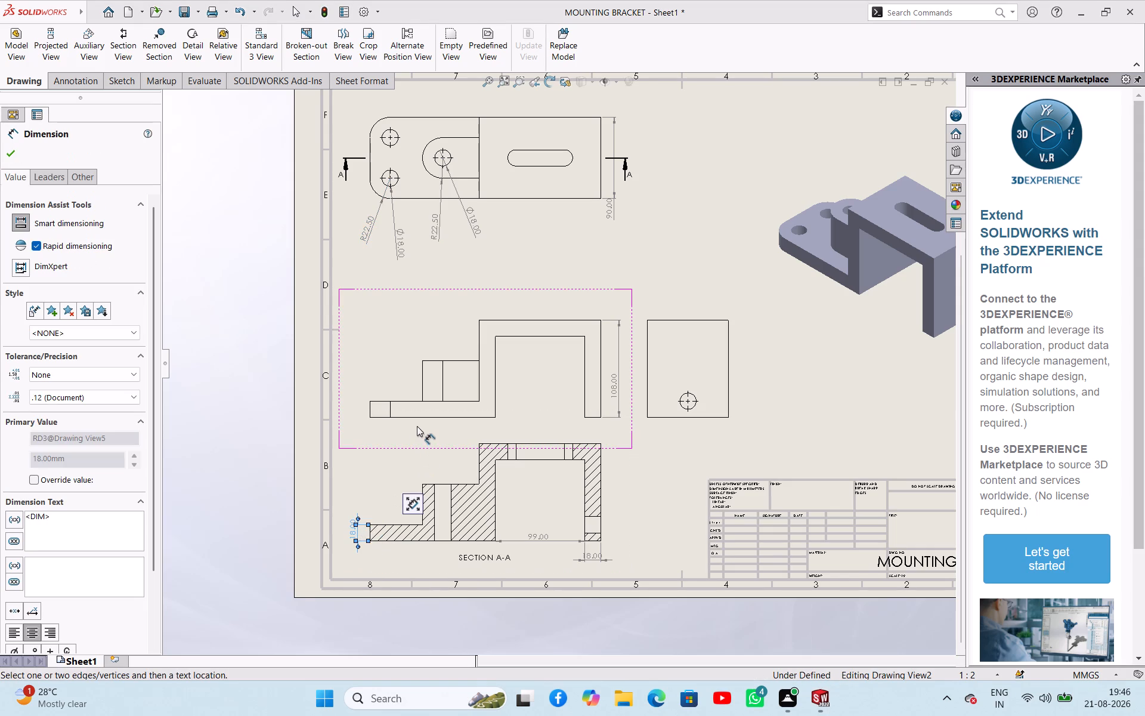
Dimension the distance from the plate's upper edge to the slot's upper straight edge in the top view.
click(551, 152)
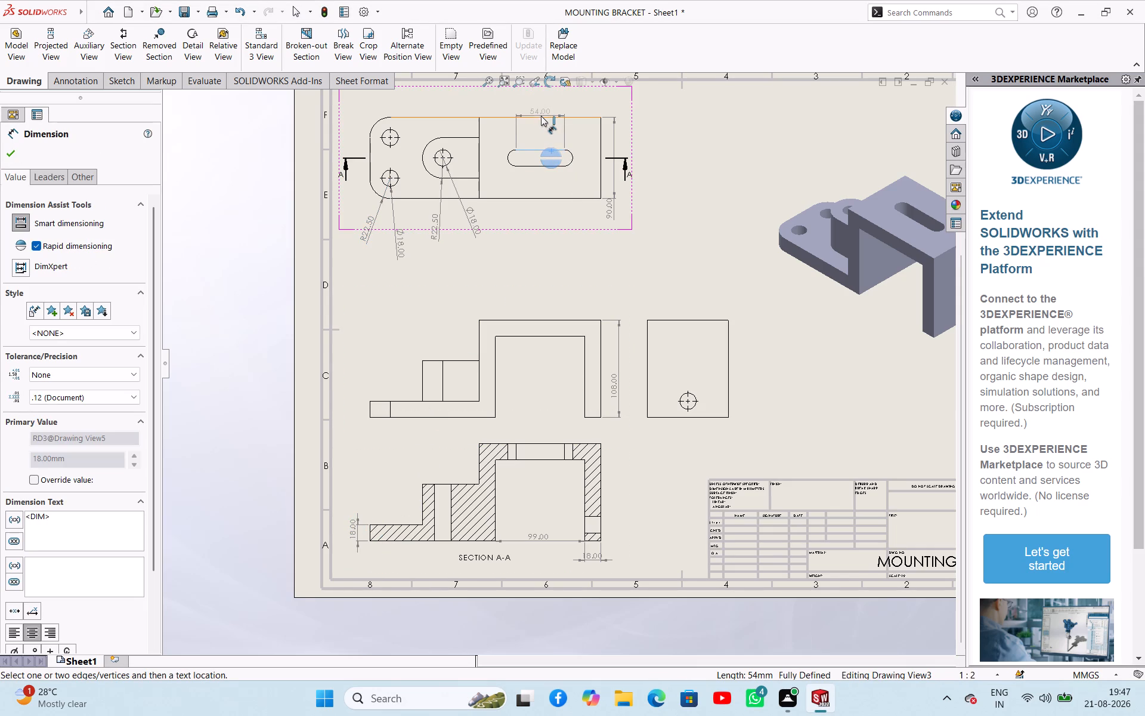
click(541, 117)
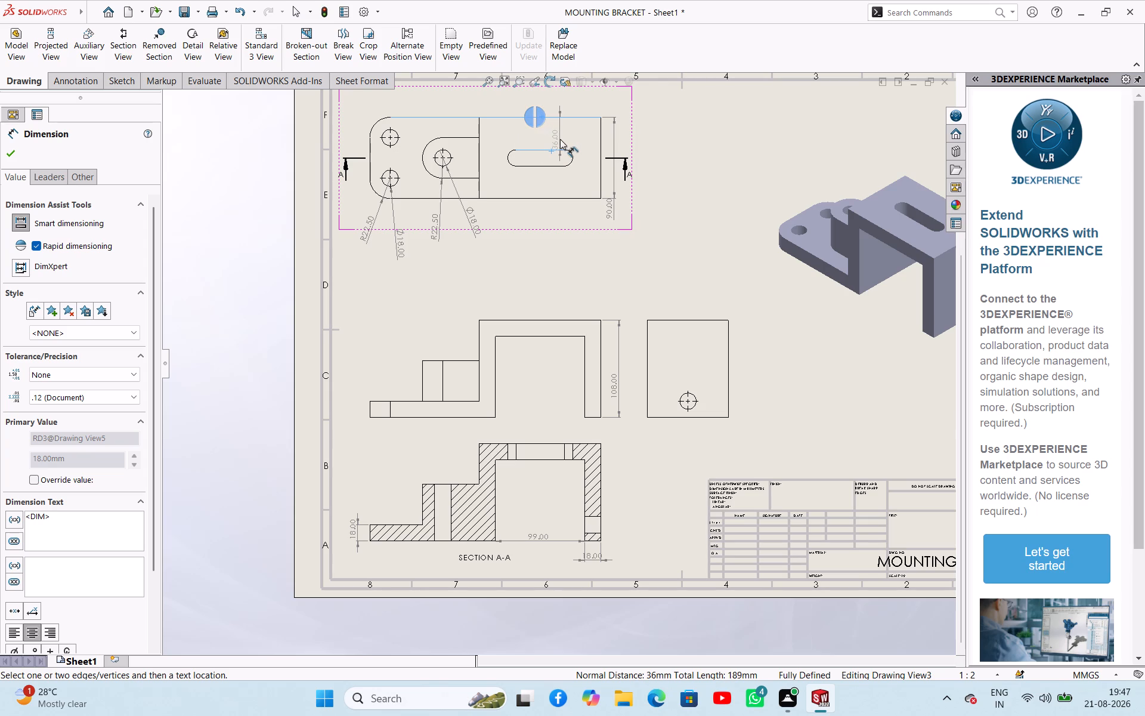
click(560, 133)
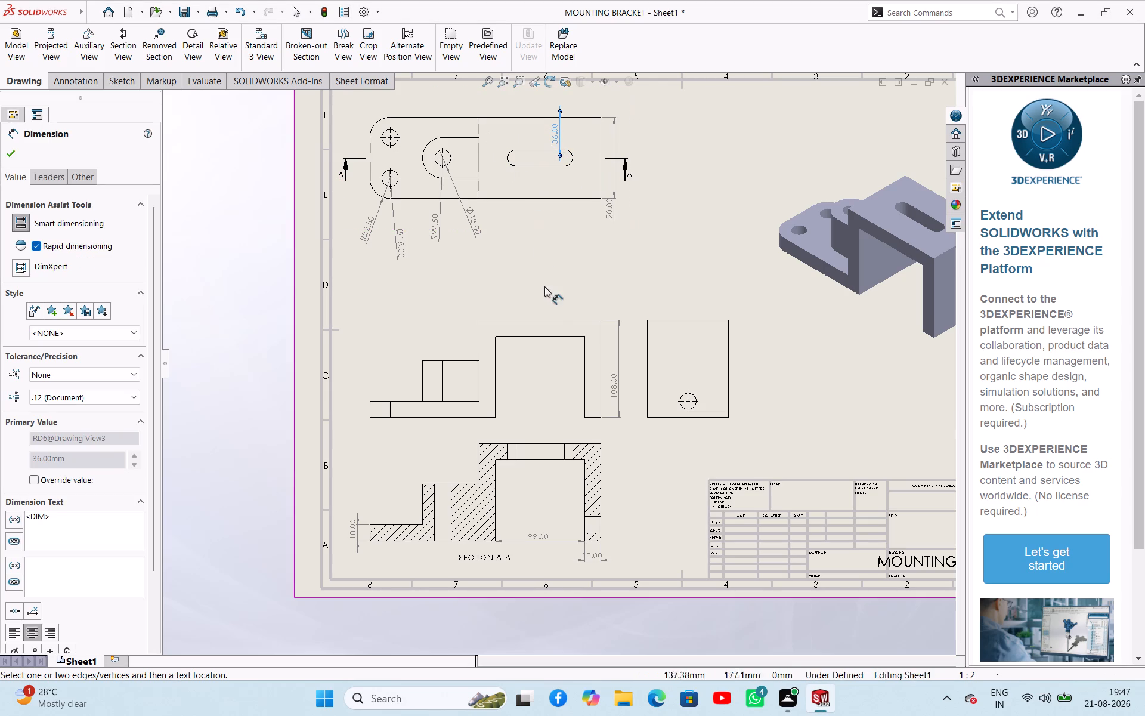
Dimension the raised section's top length and the boss height in the front view.
click(546, 319)
click(540, 305)
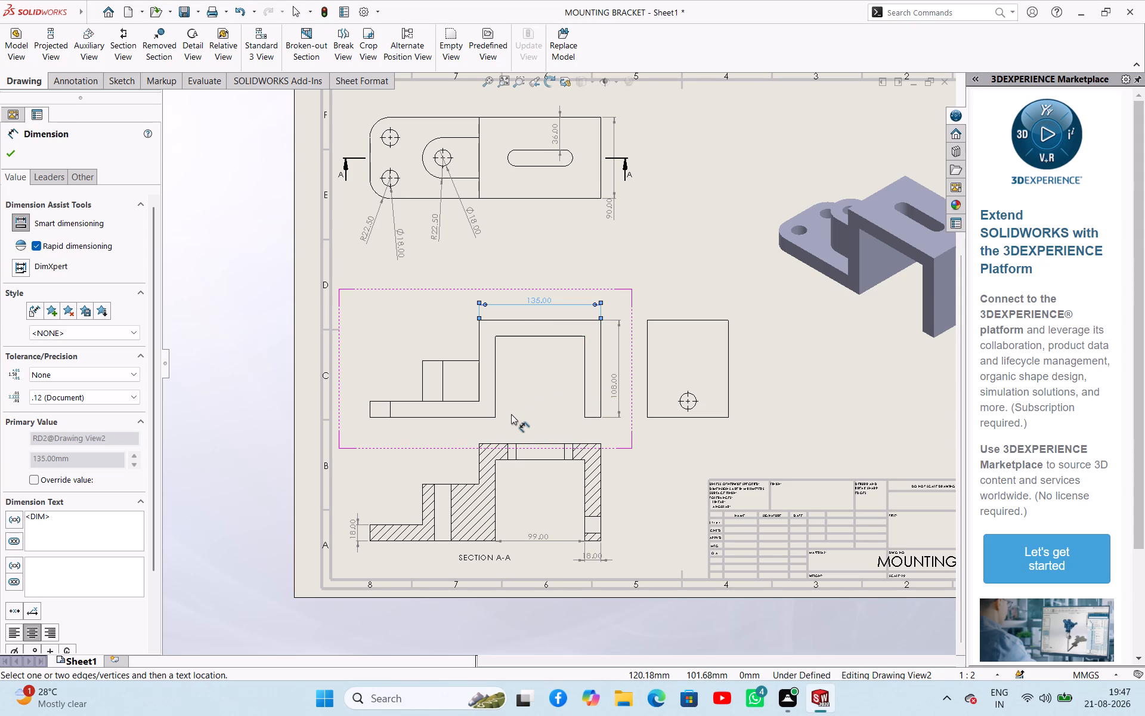
click(422, 377)
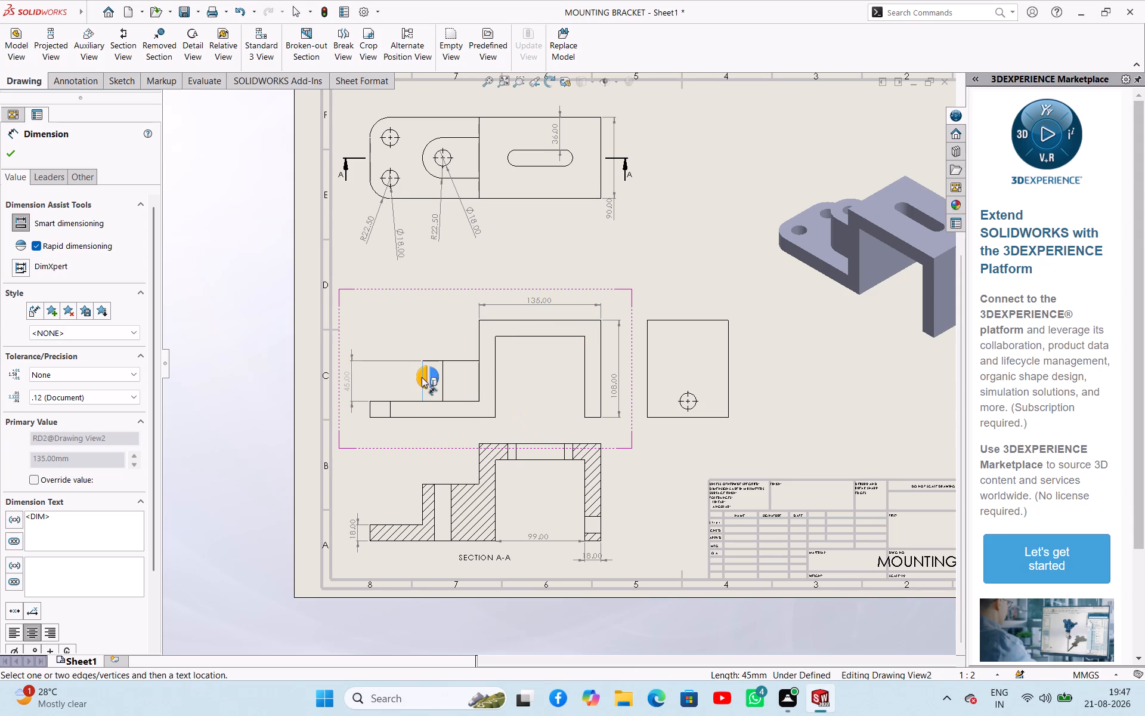
click(402, 375)
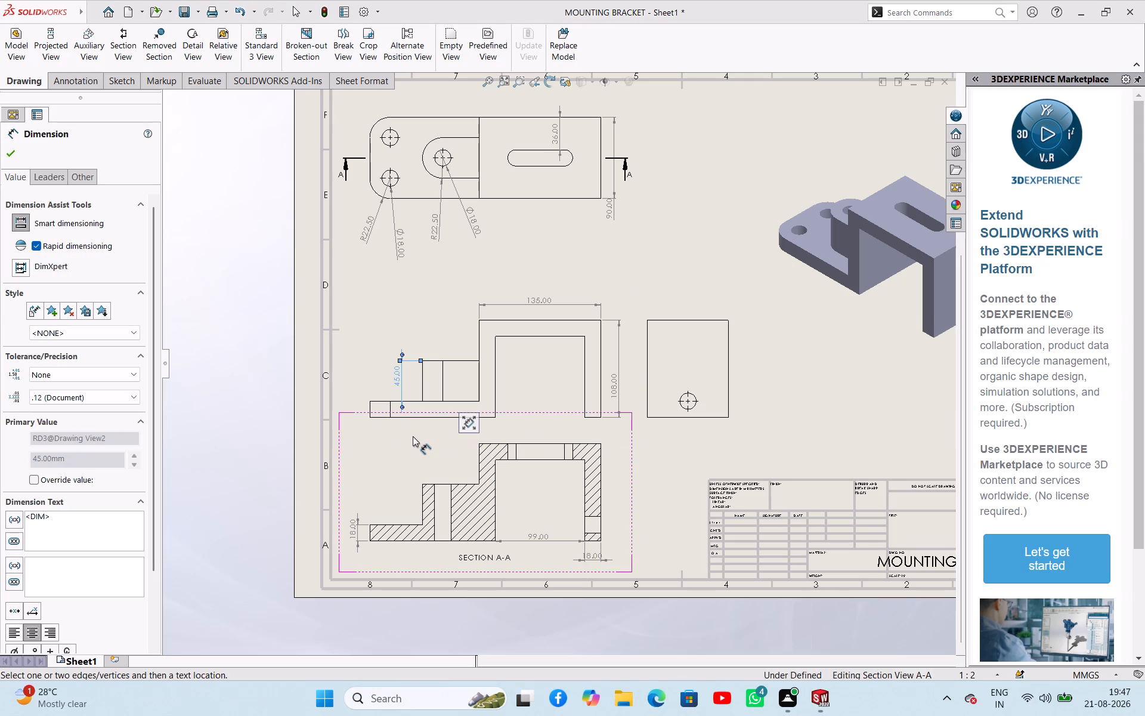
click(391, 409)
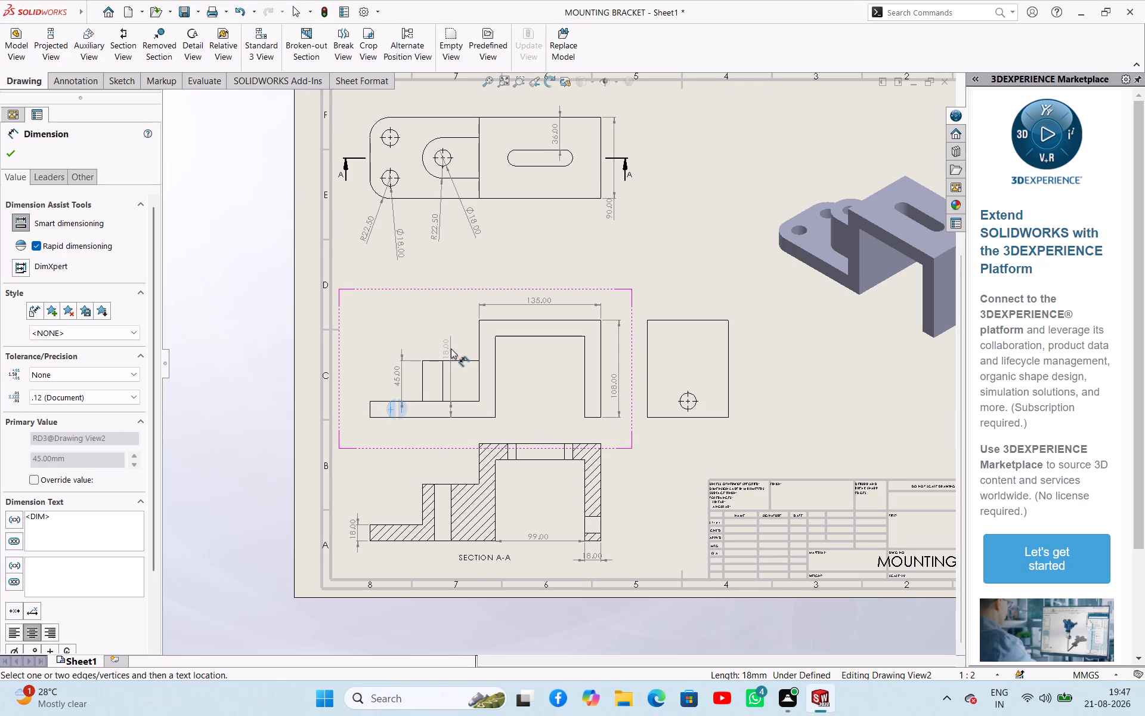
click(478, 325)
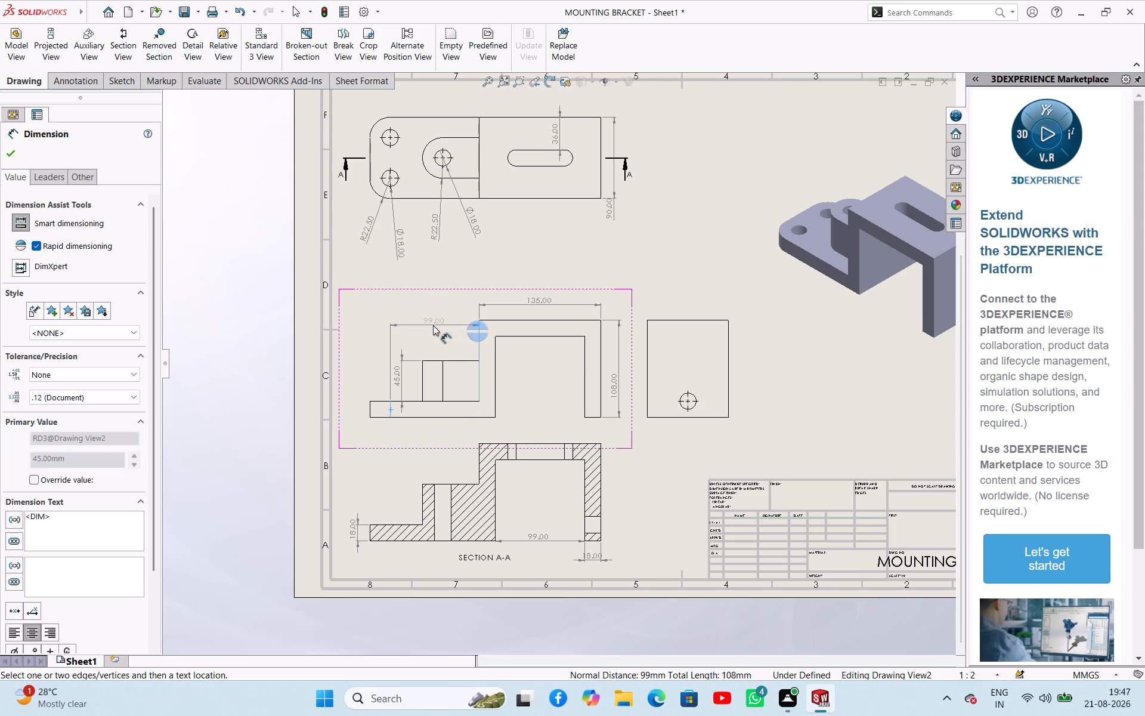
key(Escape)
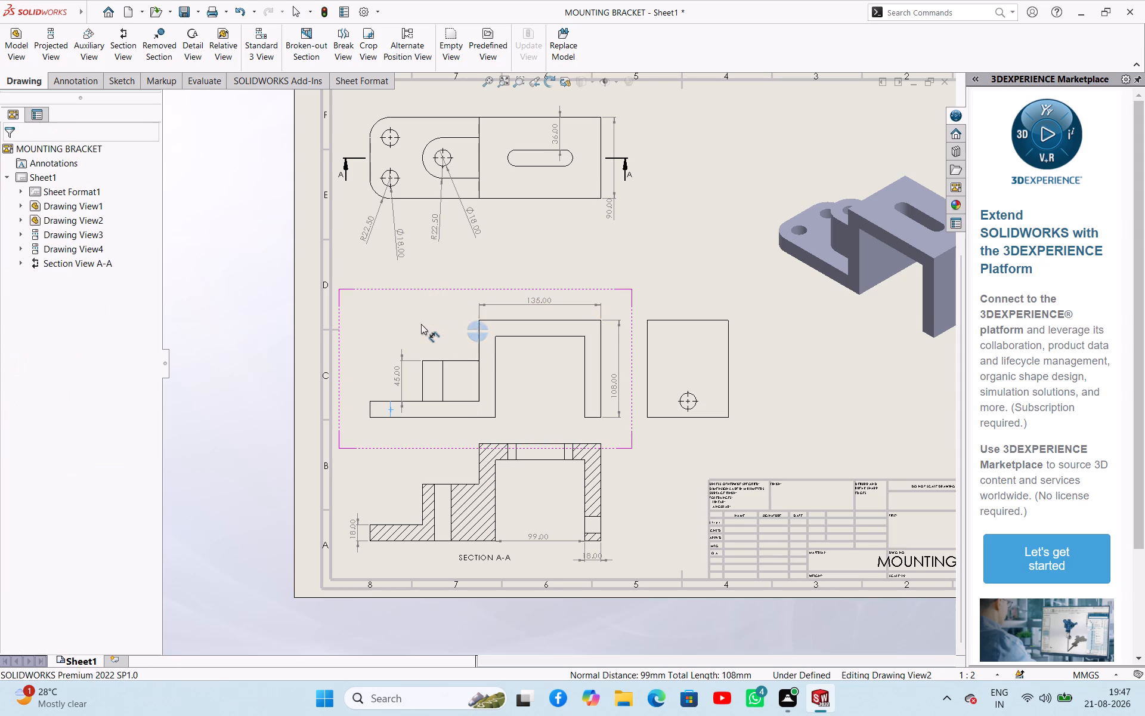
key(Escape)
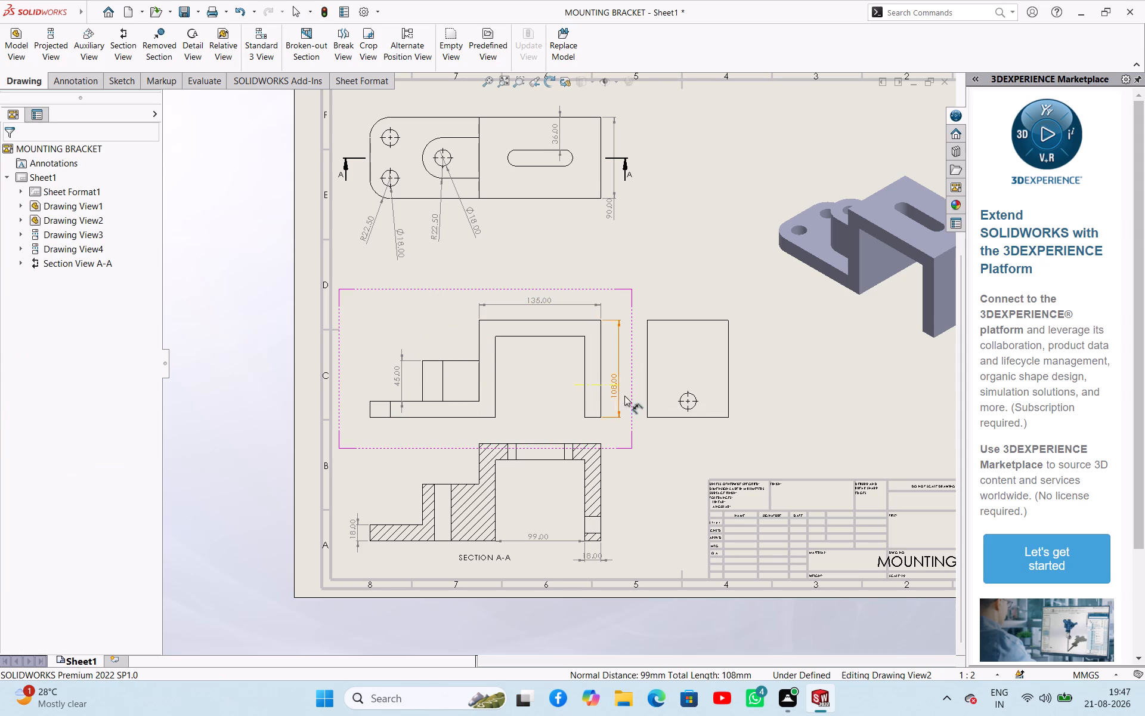
Dimension the horizontal distance from the hole's center to the right vertical edge in the right view.
click(686, 401)
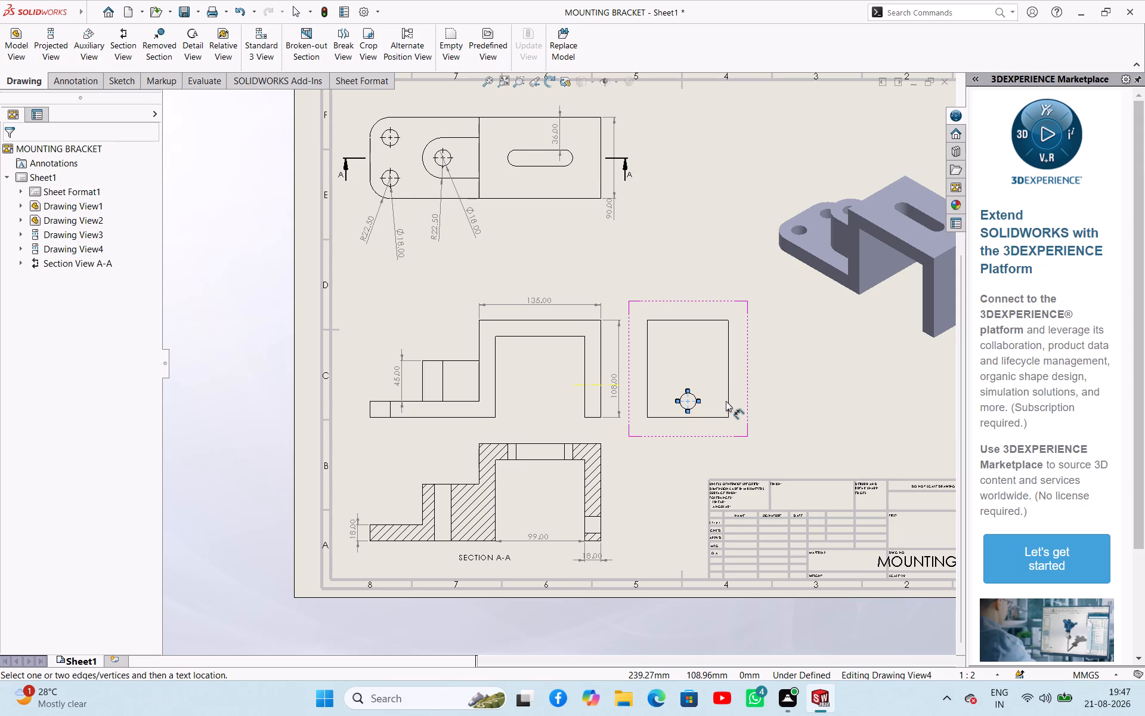
click(729, 404)
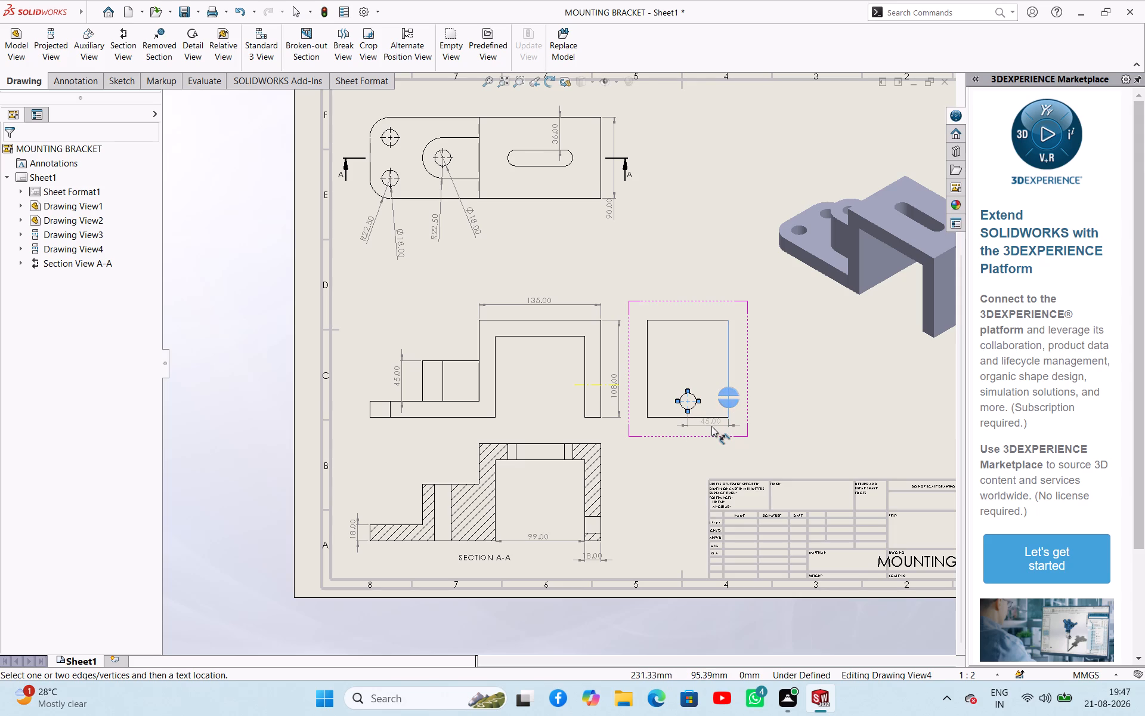
click(711, 426)
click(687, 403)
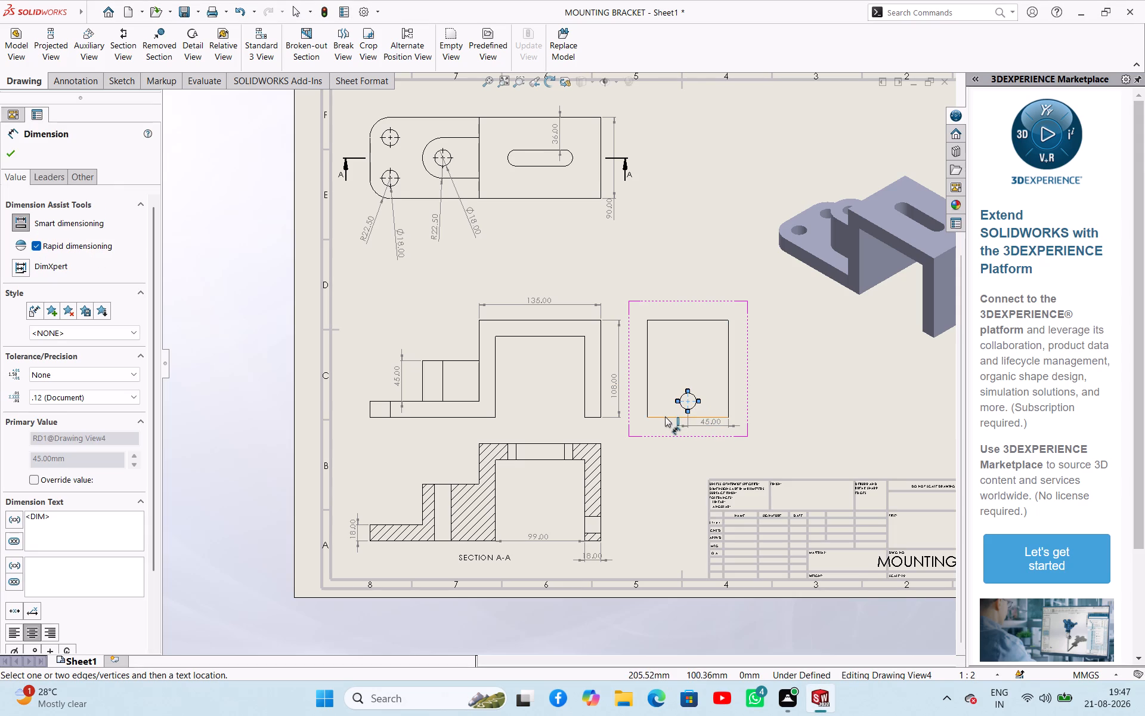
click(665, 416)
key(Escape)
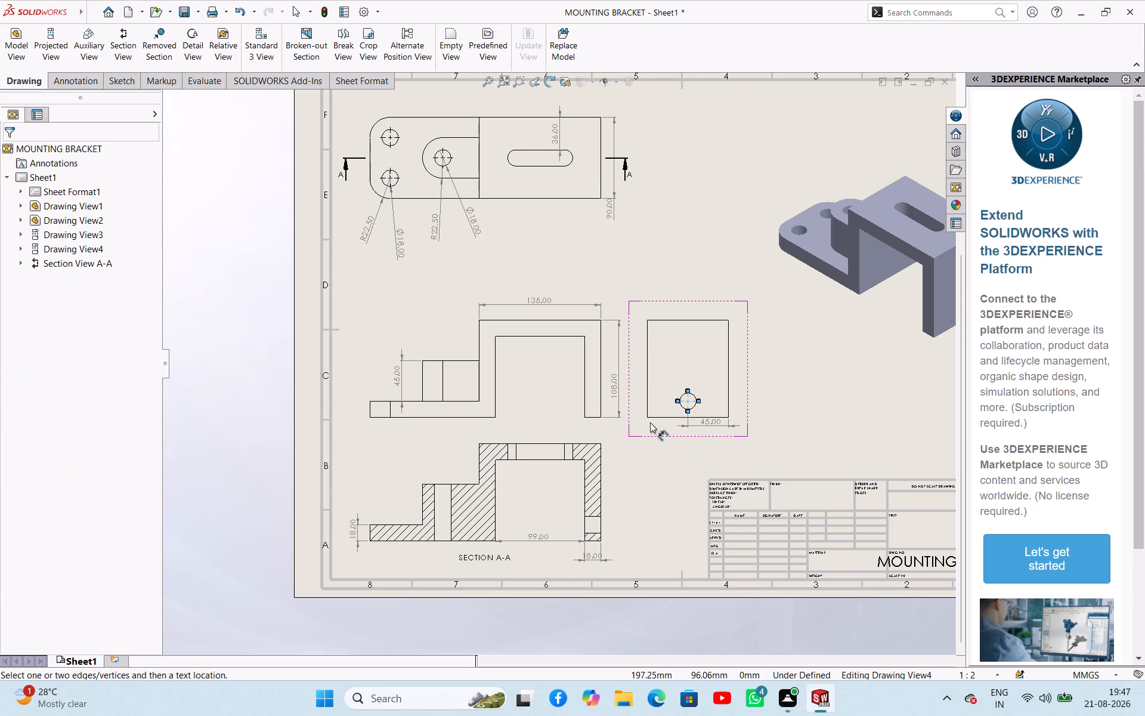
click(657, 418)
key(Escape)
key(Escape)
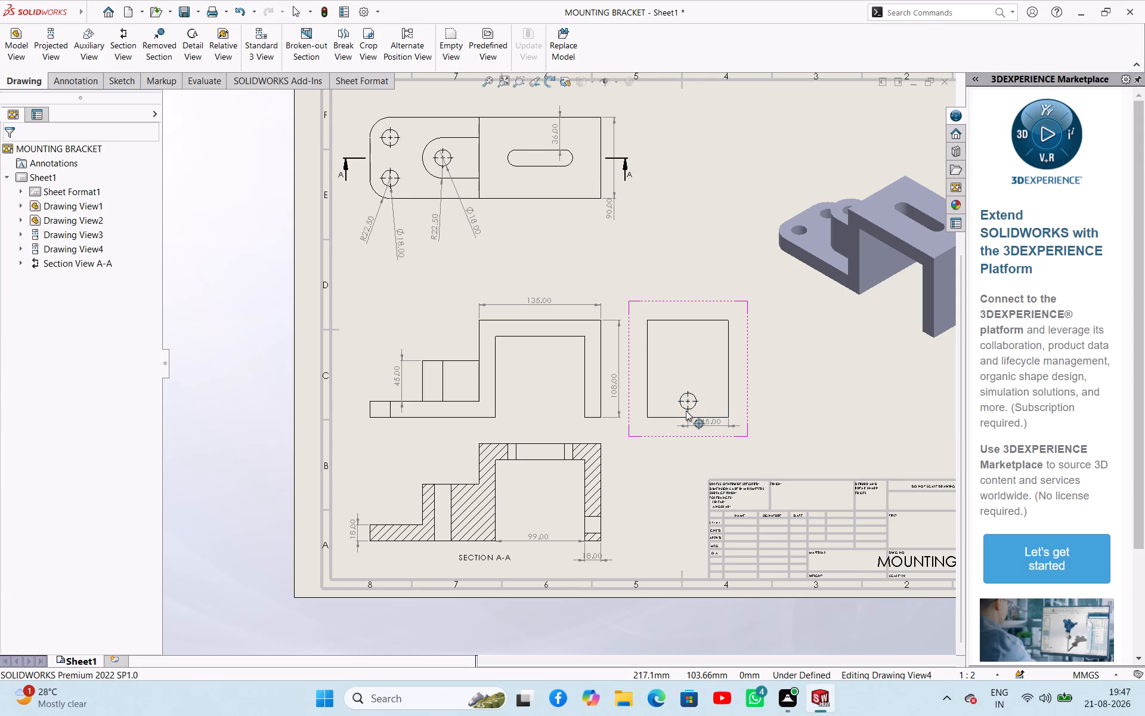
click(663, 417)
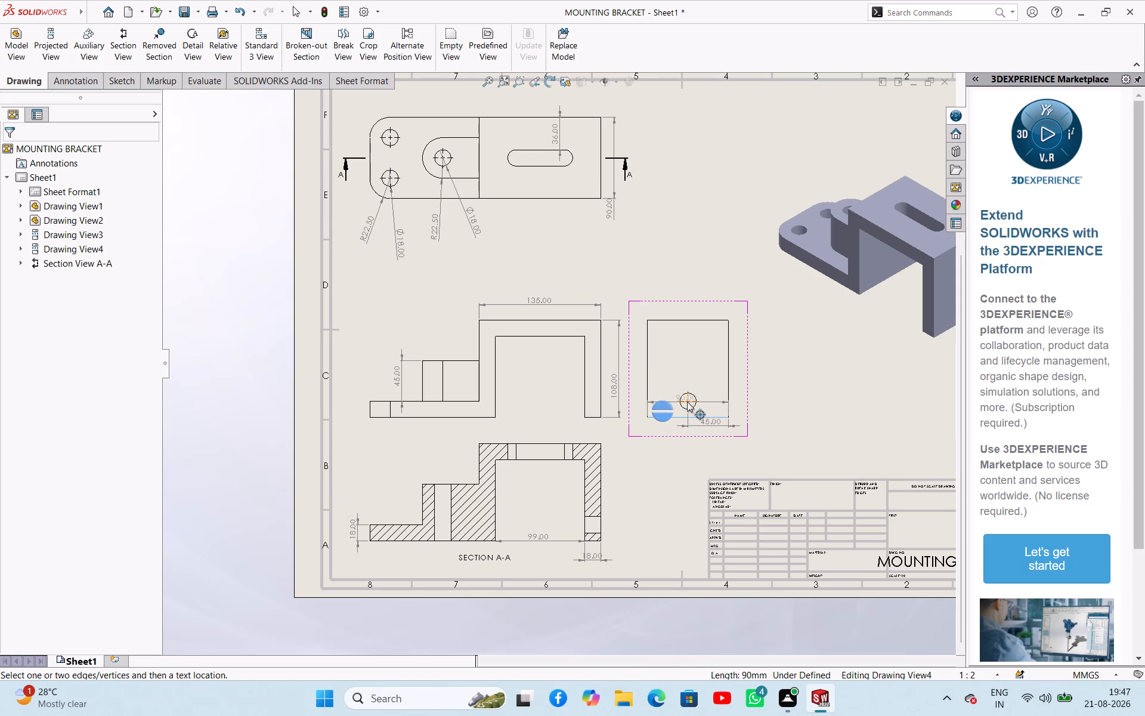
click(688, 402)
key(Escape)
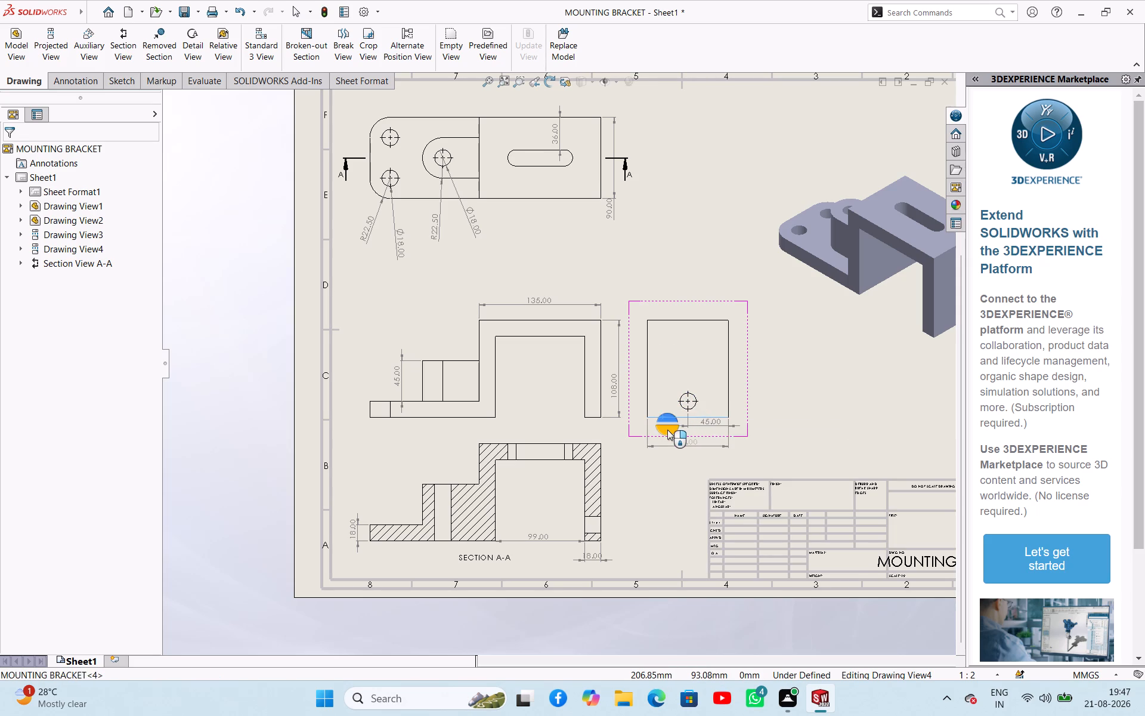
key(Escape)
Dimension the hole's diameter in the right view, with the text below the view's lower edge.
click(681, 408)
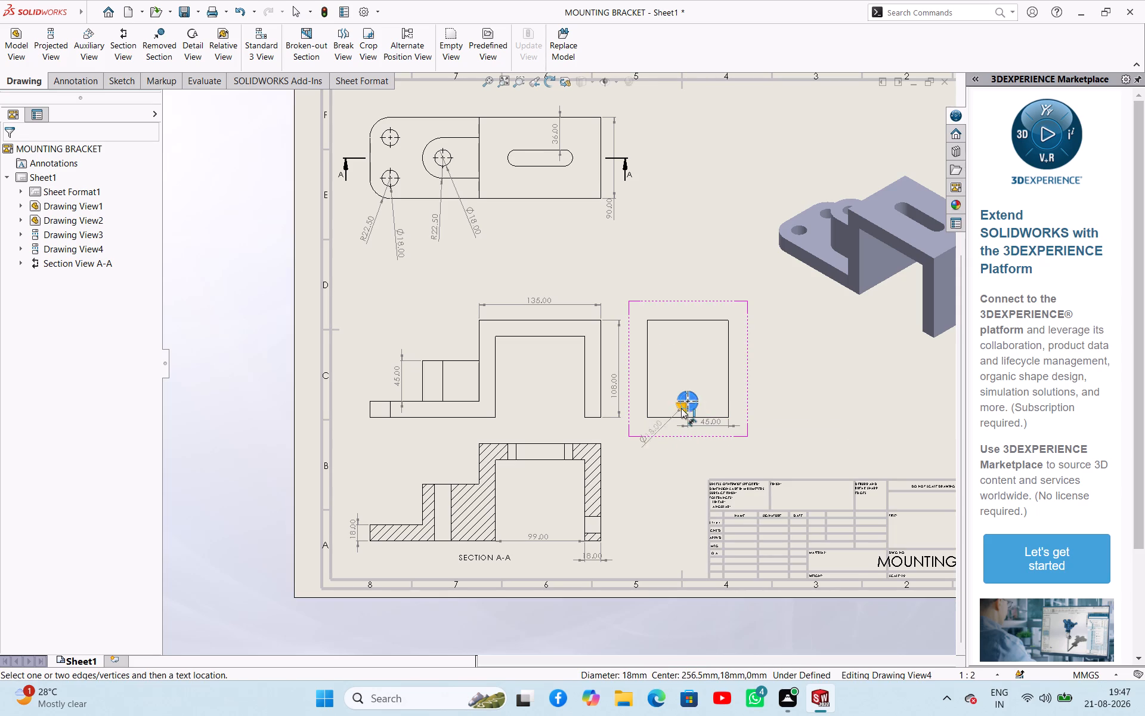
click(666, 433)
Dimension the overall width above and the overall height beside the rectangular outline in the right view.
click(673, 322)
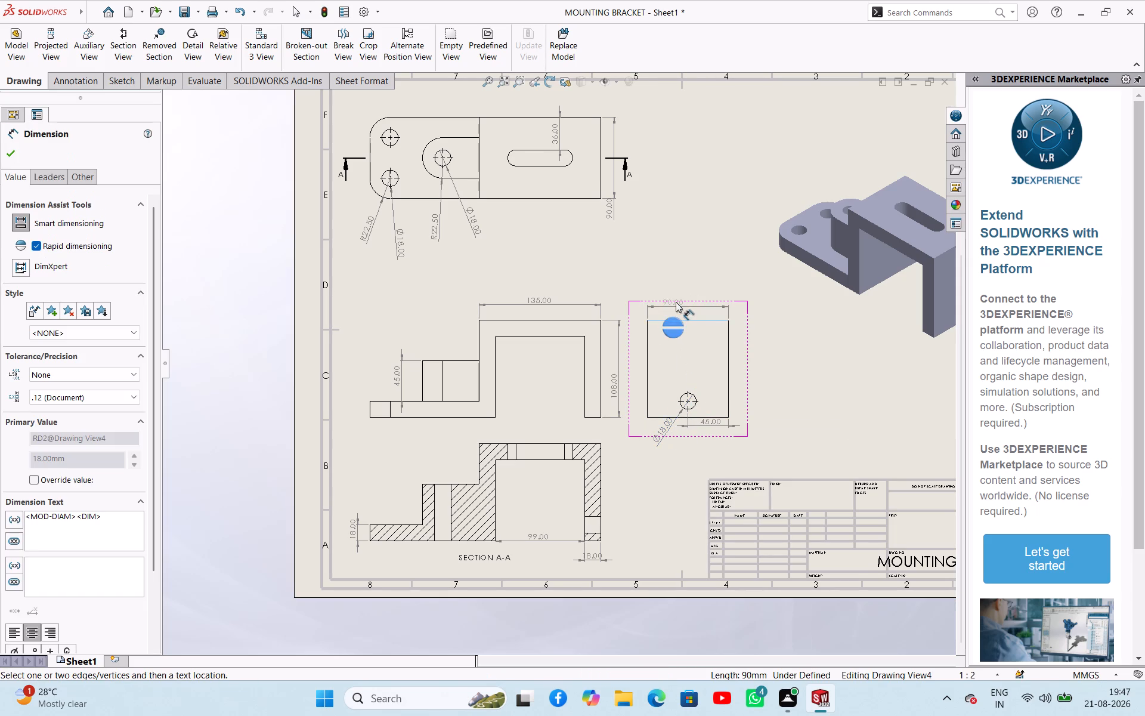
click(676, 302)
click(726, 374)
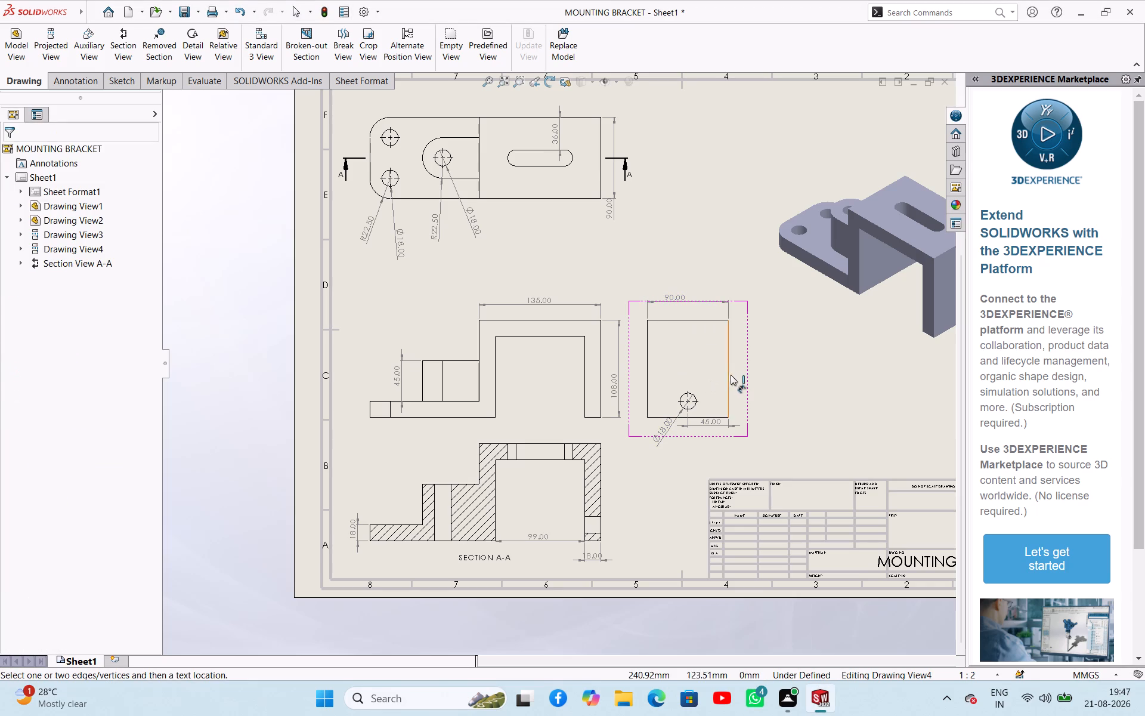
click(729, 372)
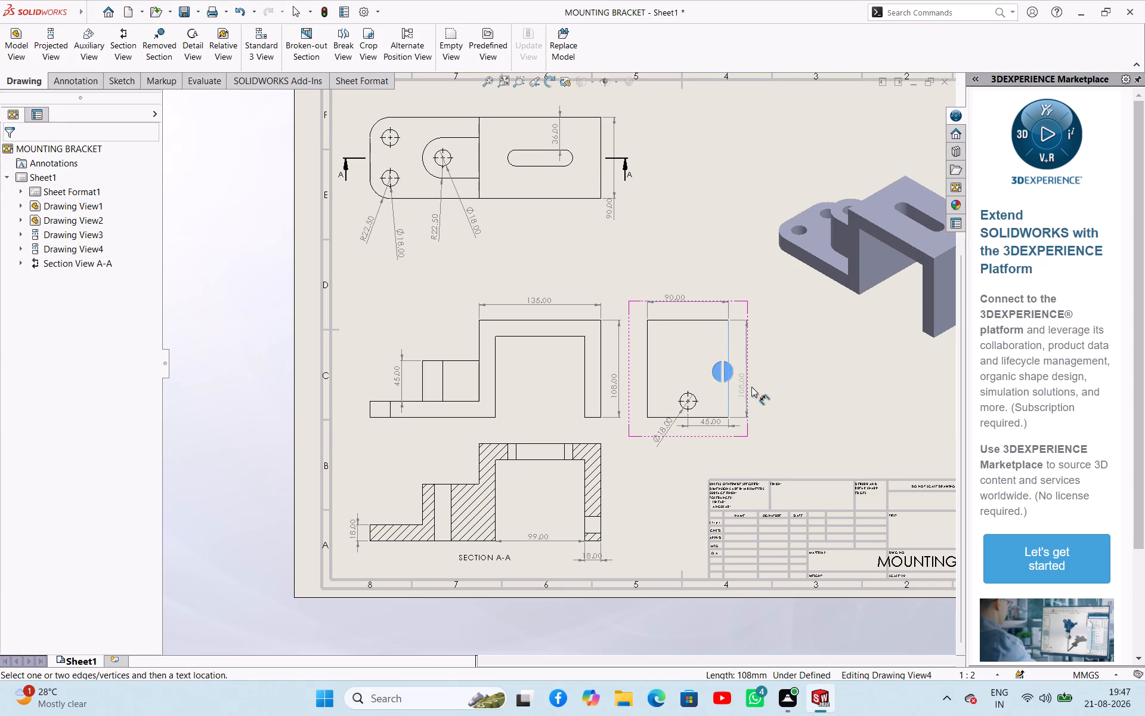
click(759, 391)
key(Escape)
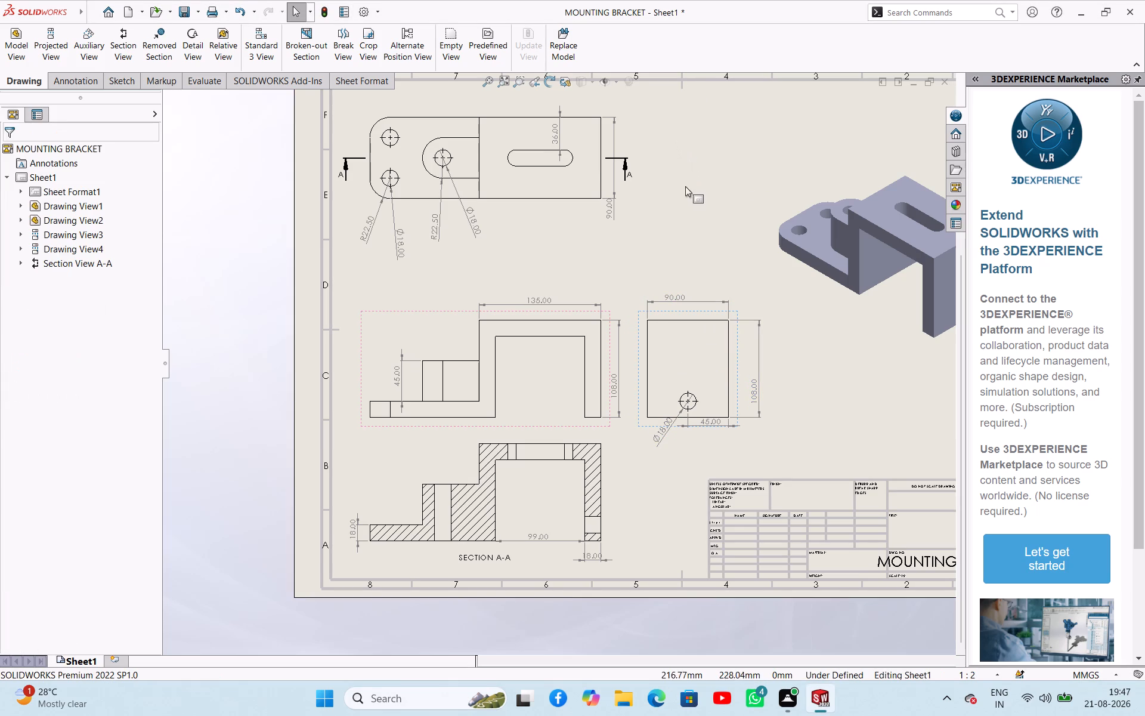
Save the drawing as an Adobe PDF named MOUNTING BRACKET in the 21-08 folder.
scroll(527, 295, up, 4)
scroll(624, 261, down, 1)
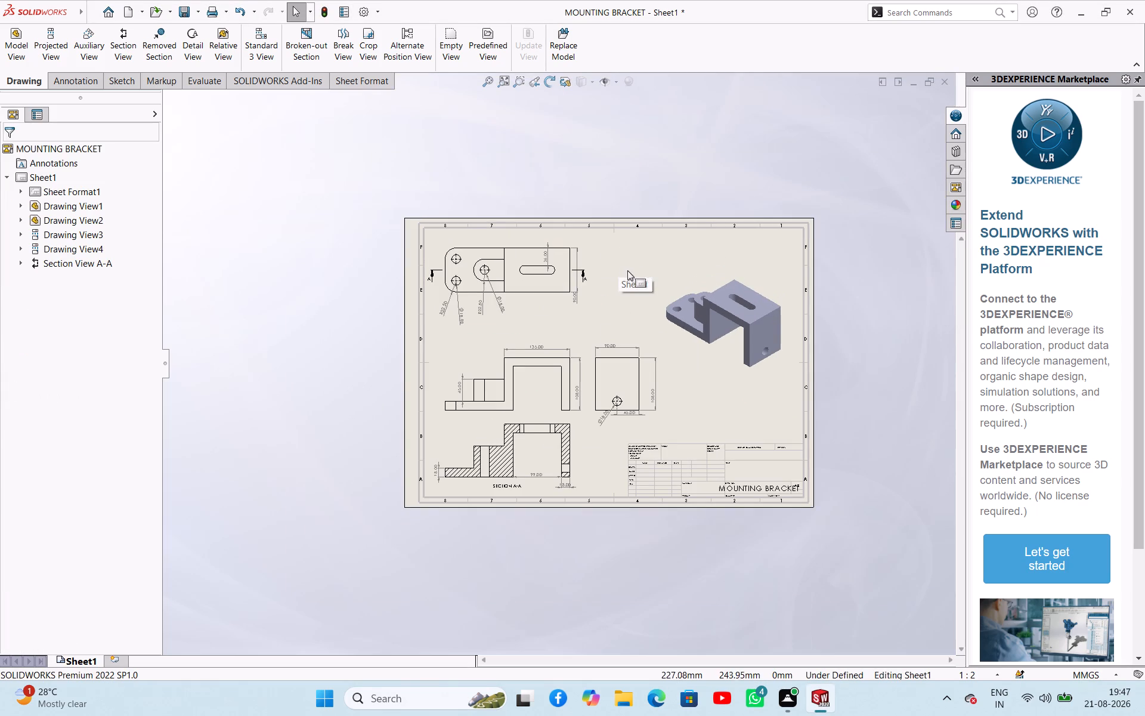
key(ctrl+s)
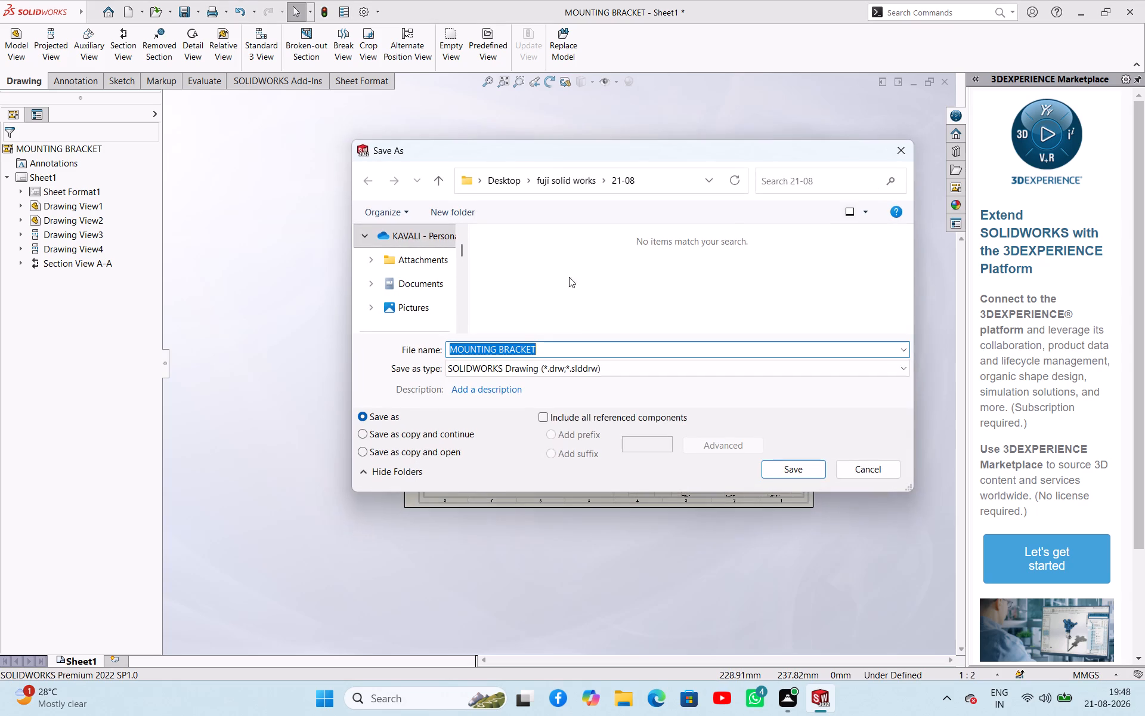
click(594, 366)
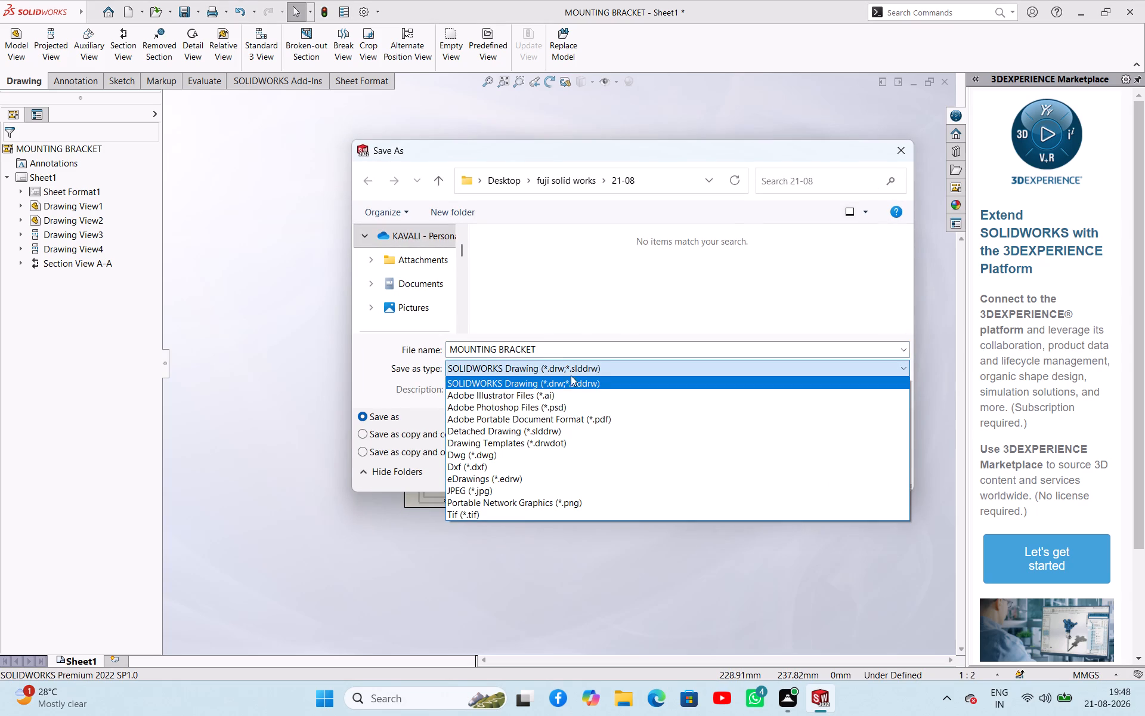
click(585, 422)
click(771, 494)
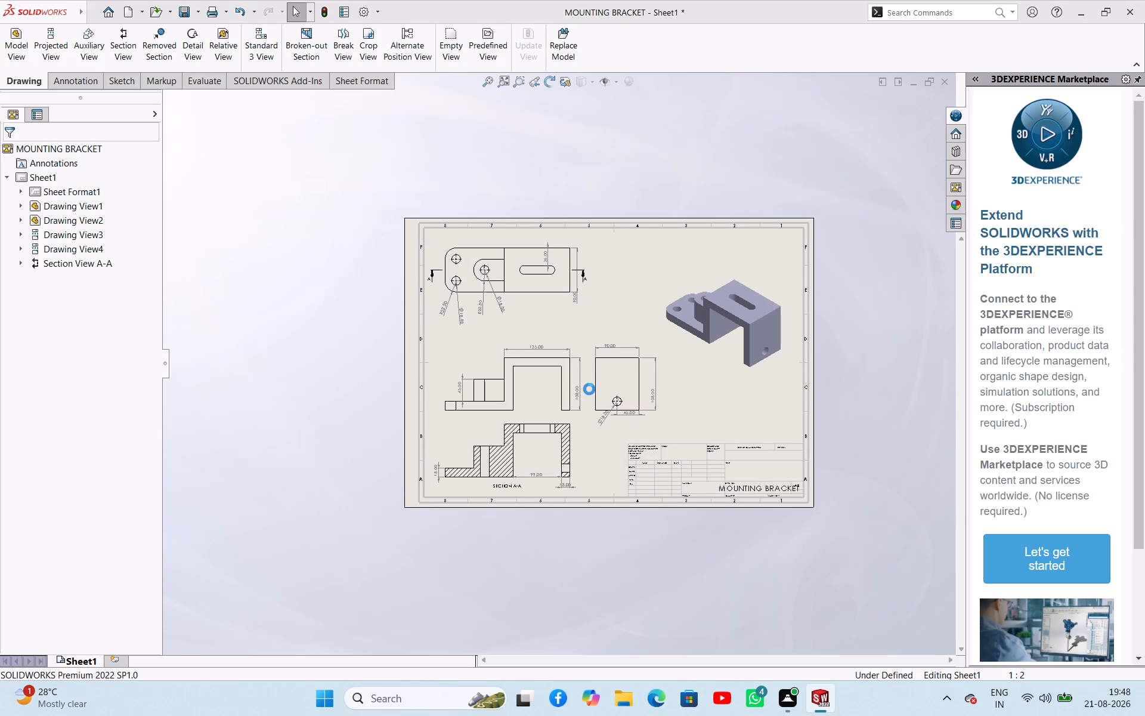